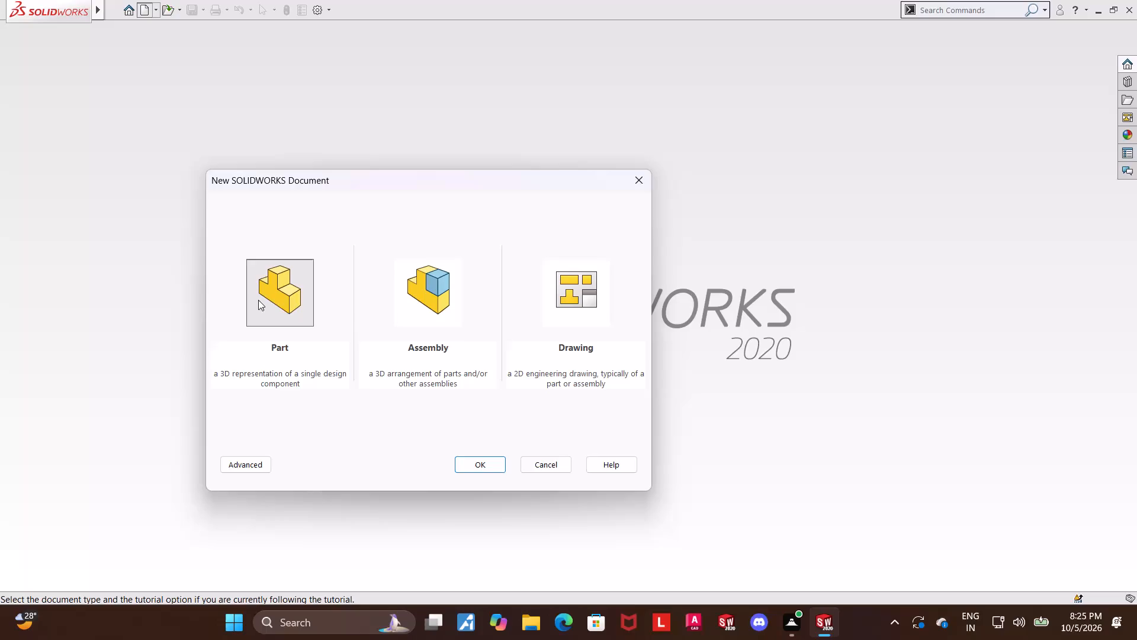
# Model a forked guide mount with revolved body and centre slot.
# Create a new part document and open a sketch on the Front Plane.
pyautogui.doubleClick(294, 293)
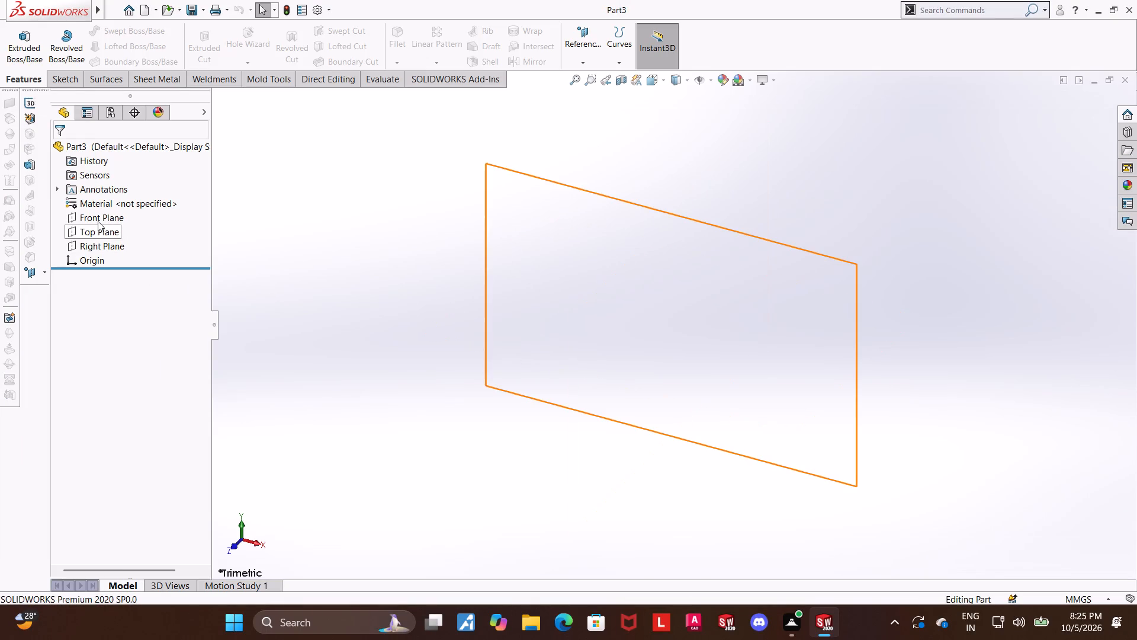
pyautogui.click(98, 221)
pyautogui.click(114, 209)
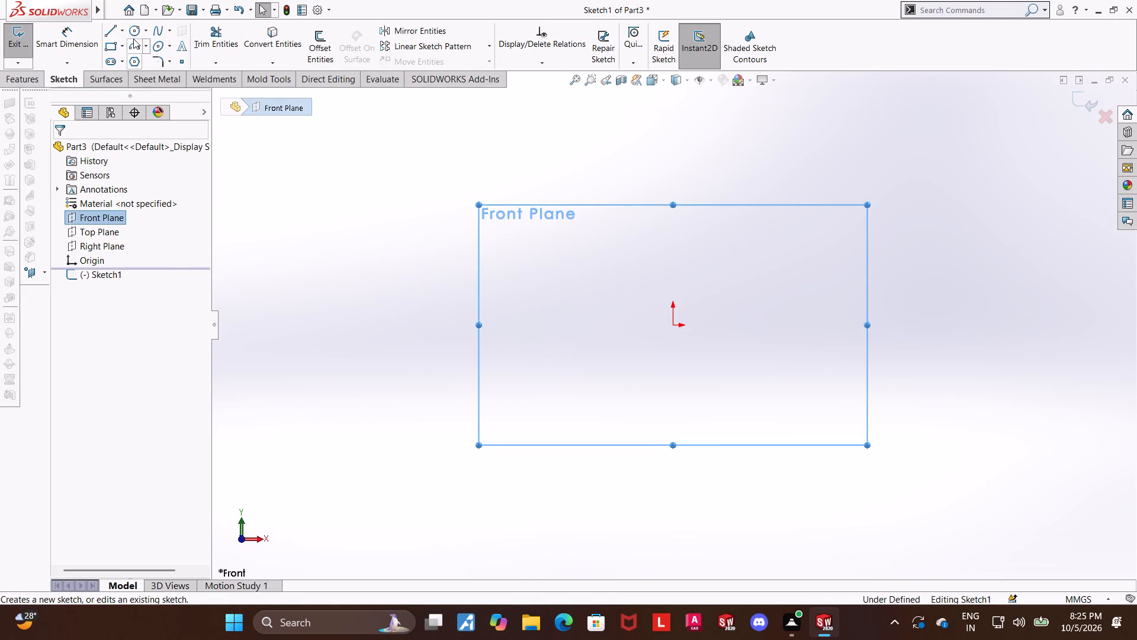
# Sketch a closed stepped line profile beside the origin, about 156 mm tall, with a bottom edge about 26 mm wide and a step about 38 mm up.
pyautogui.click(108, 28)
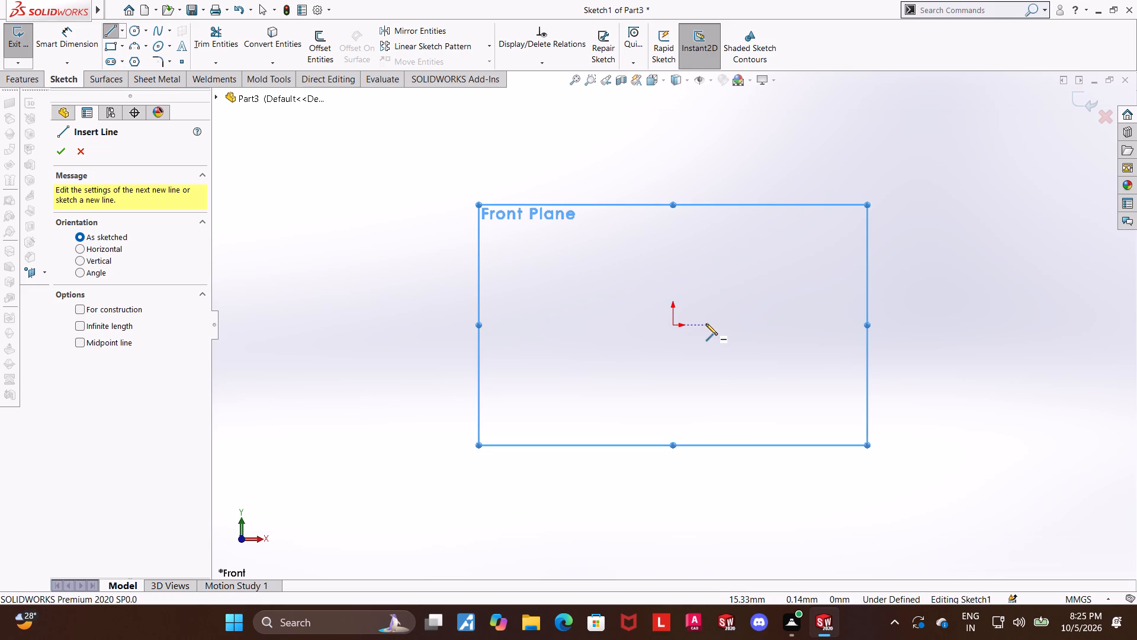
pyautogui.click(706, 324)
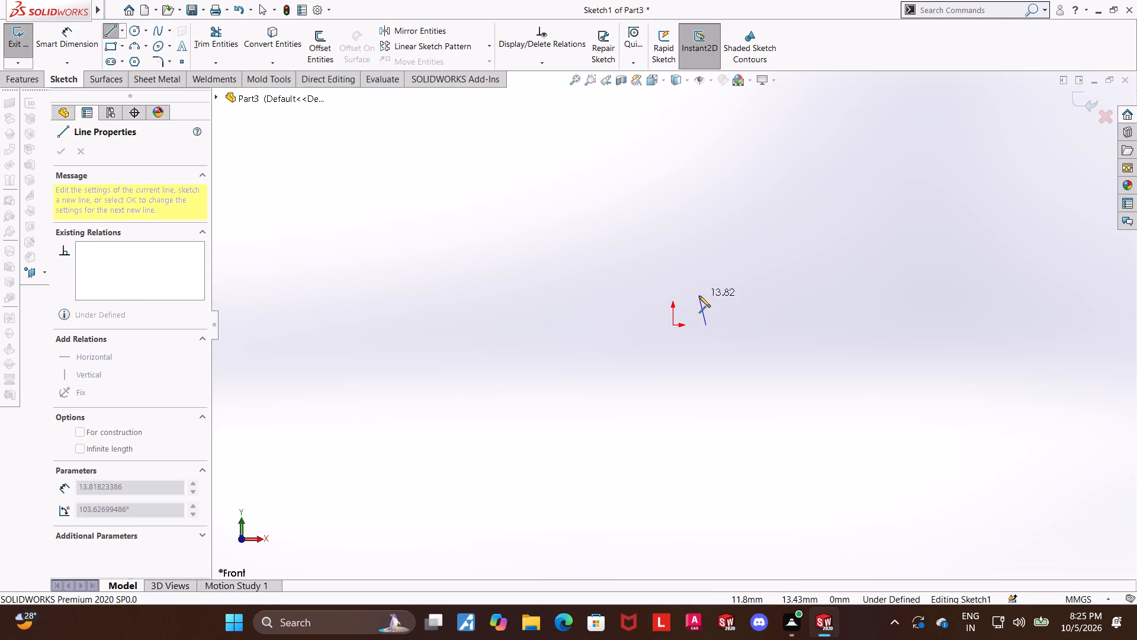
pyautogui.scroll(1, 699, 296)
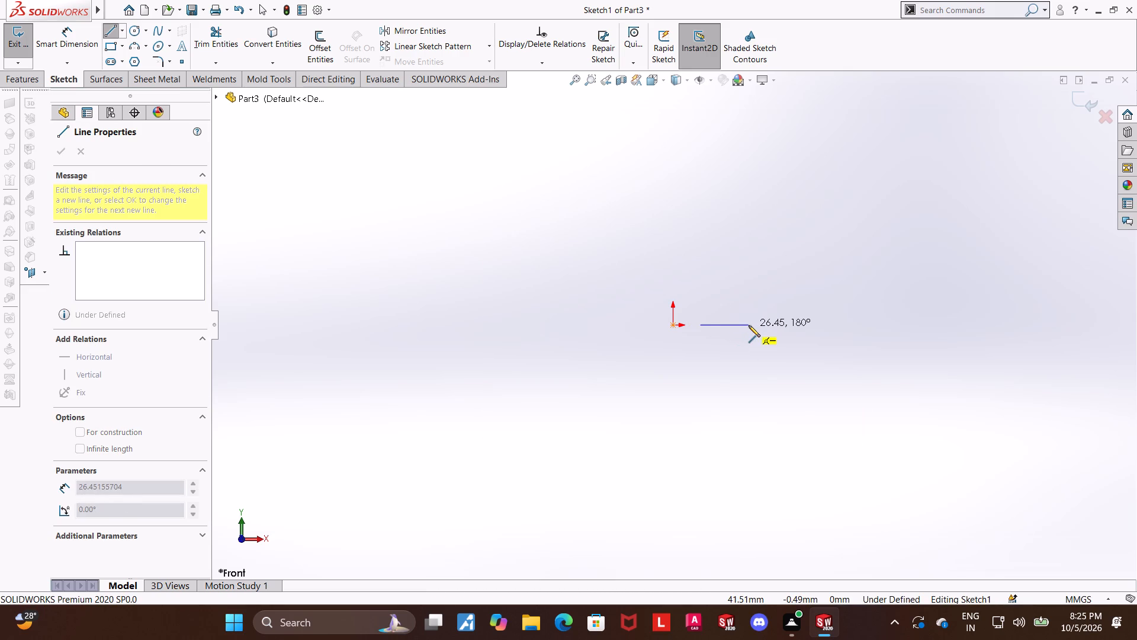
pyautogui.click(749, 325)
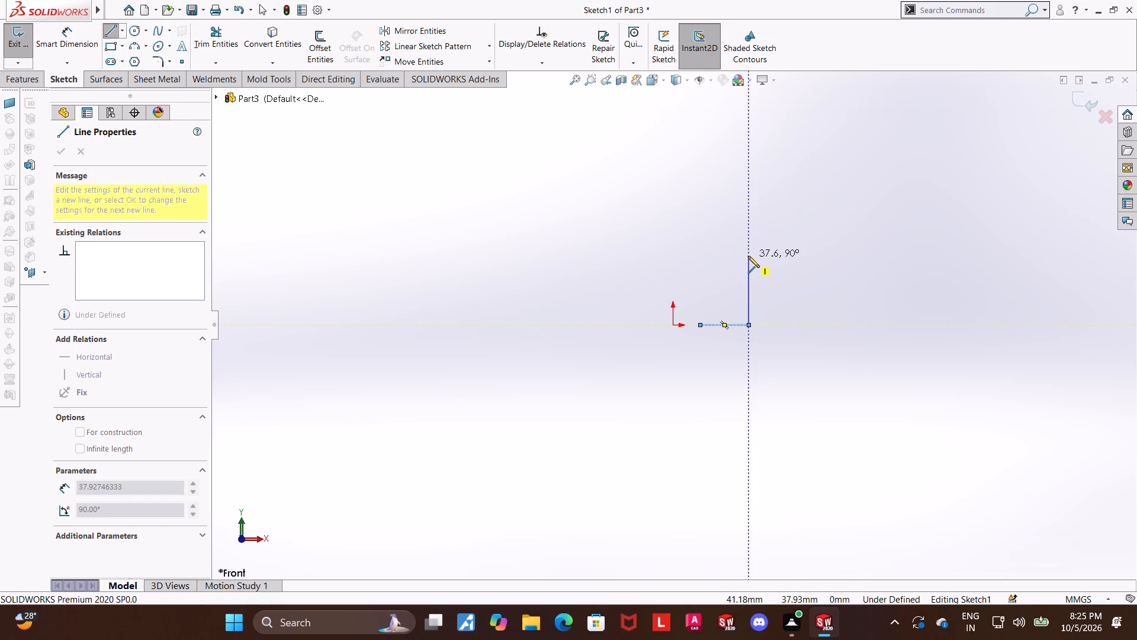
pyautogui.click(748, 256)
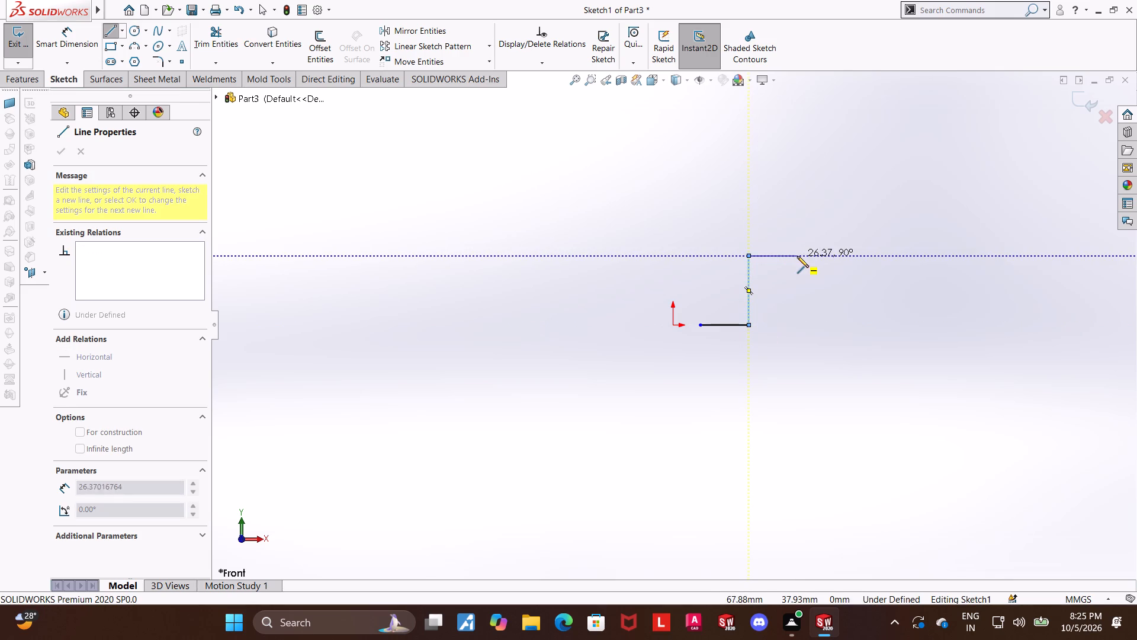
pyautogui.click(797, 256)
pyautogui.scroll(4, 797, 256)
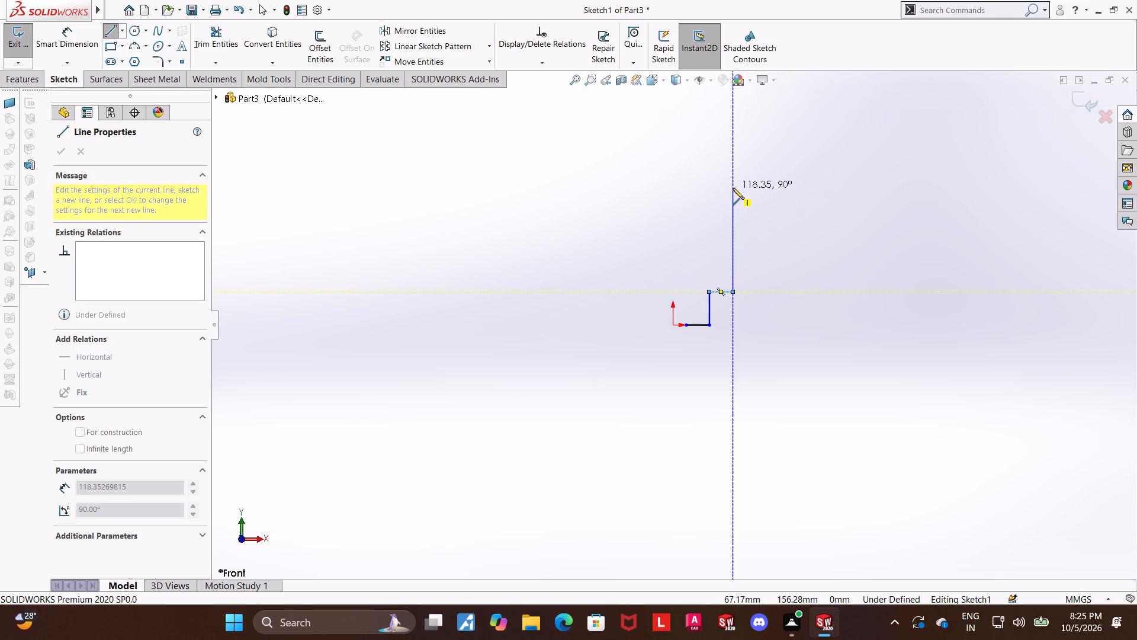
pyautogui.click(733, 188)
pyautogui.click(683, 190)
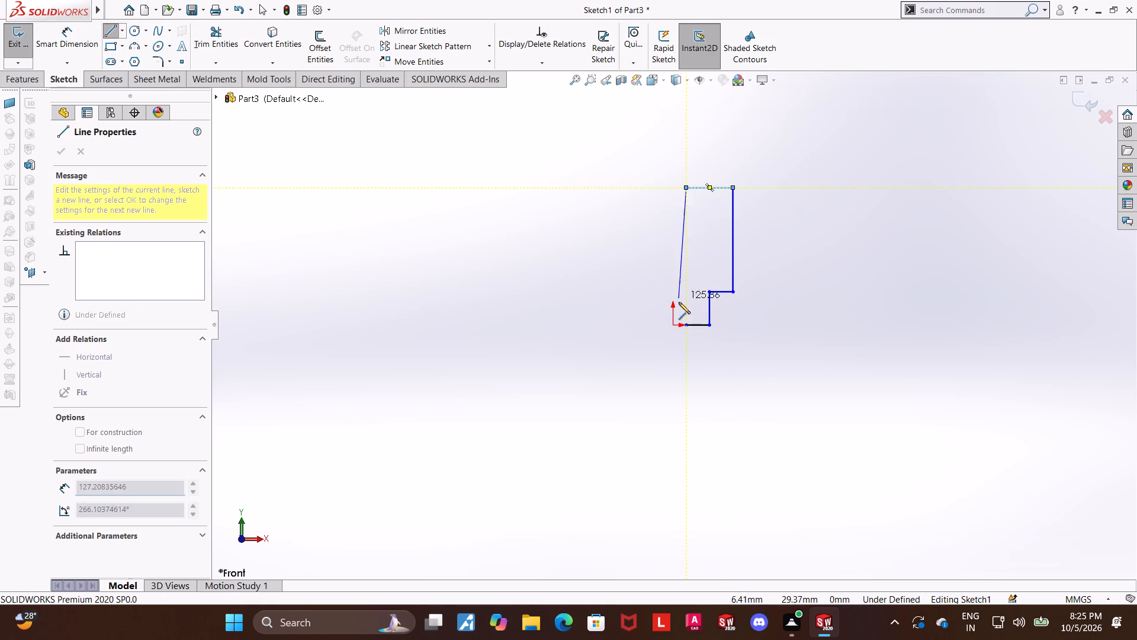
pyautogui.click(684, 326)
pyautogui.press('Escape')
pyautogui.scroll(-3, 743, 262)
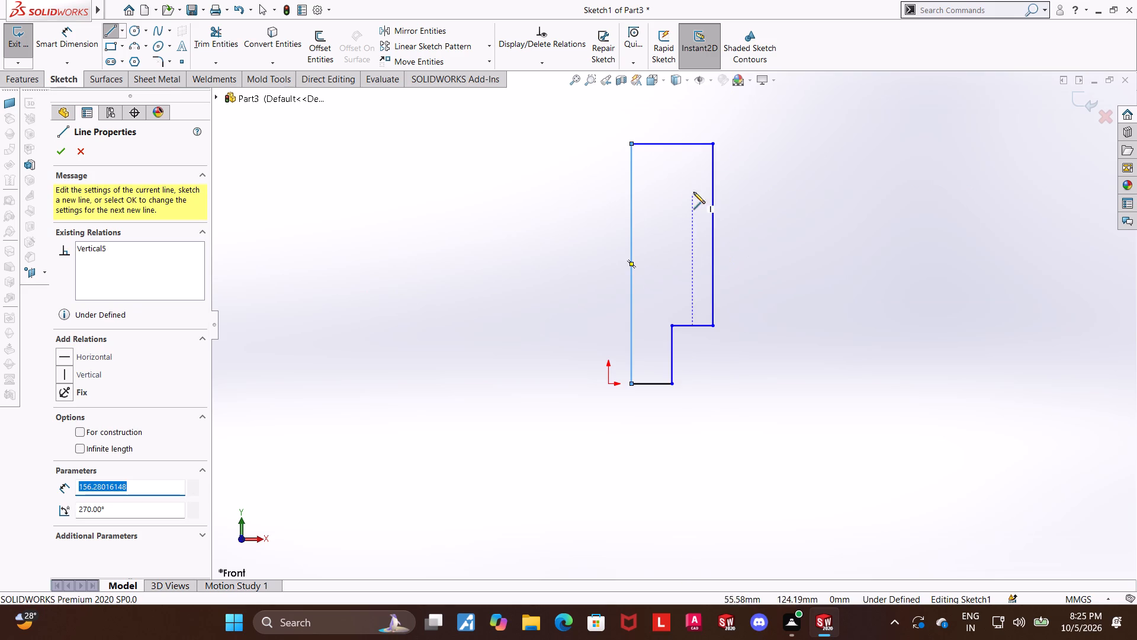
pyautogui.press('Escape')
pyautogui.press('Escape')
pyautogui.press('Escape')
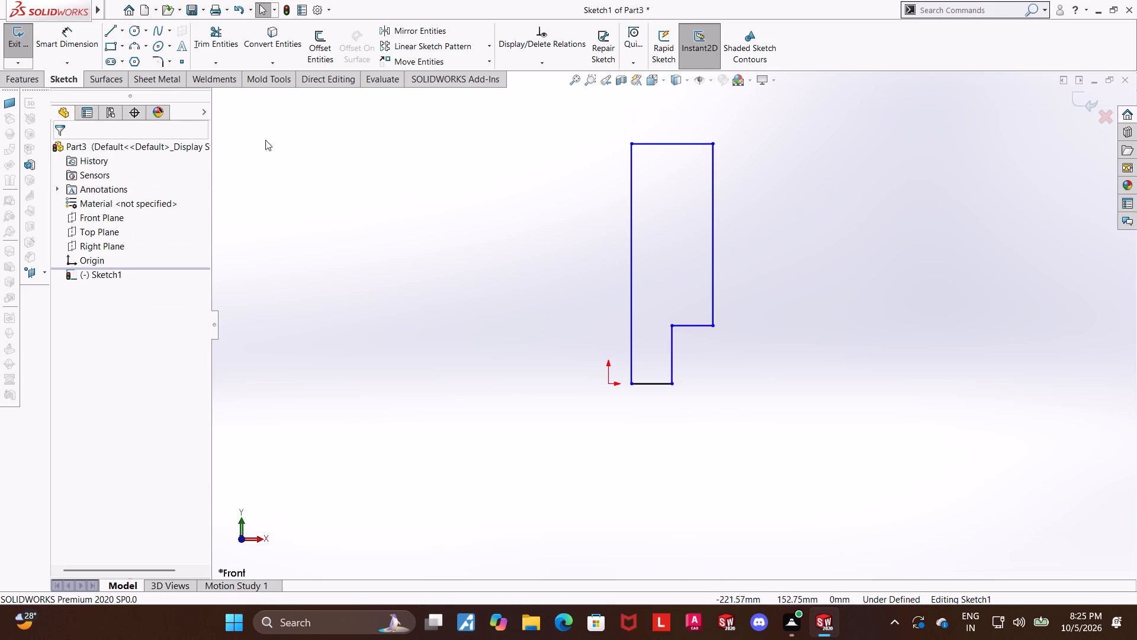
# Dimension the distance from the origin to the profile's long inner vertical line as 15 mm.
pyautogui.click(69, 48)
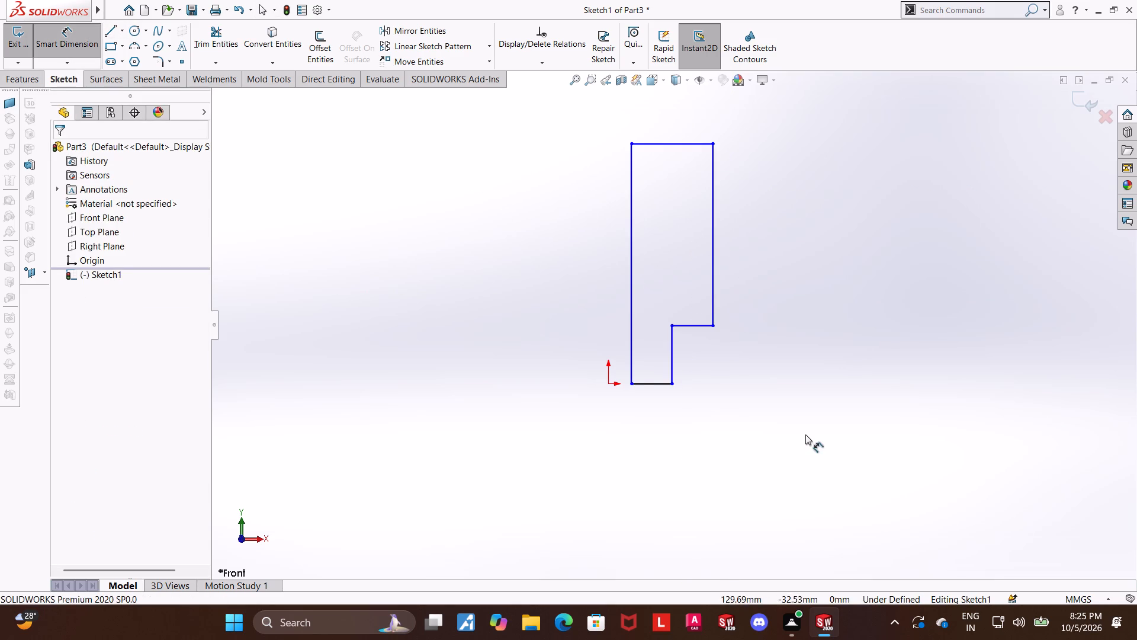
pyautogui.click(608, 382)
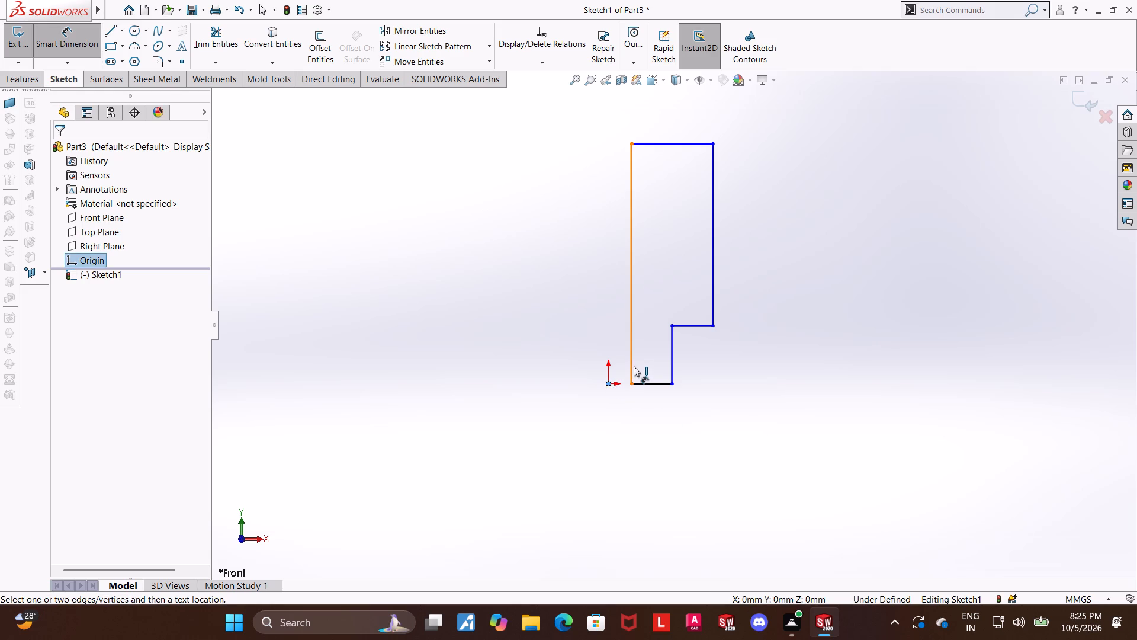
pyautogui.click(634, 366)
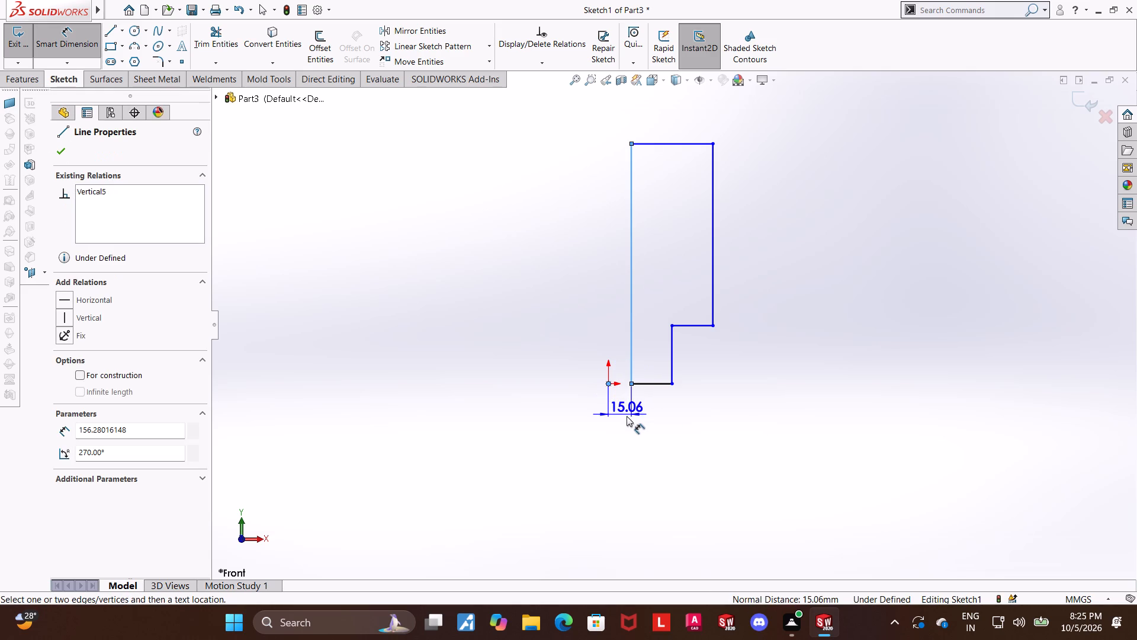
pyautogui.click(627, 416)
pyautogui.write('15')
pyautogui.press('Return')
pyautogui.press('Escape')
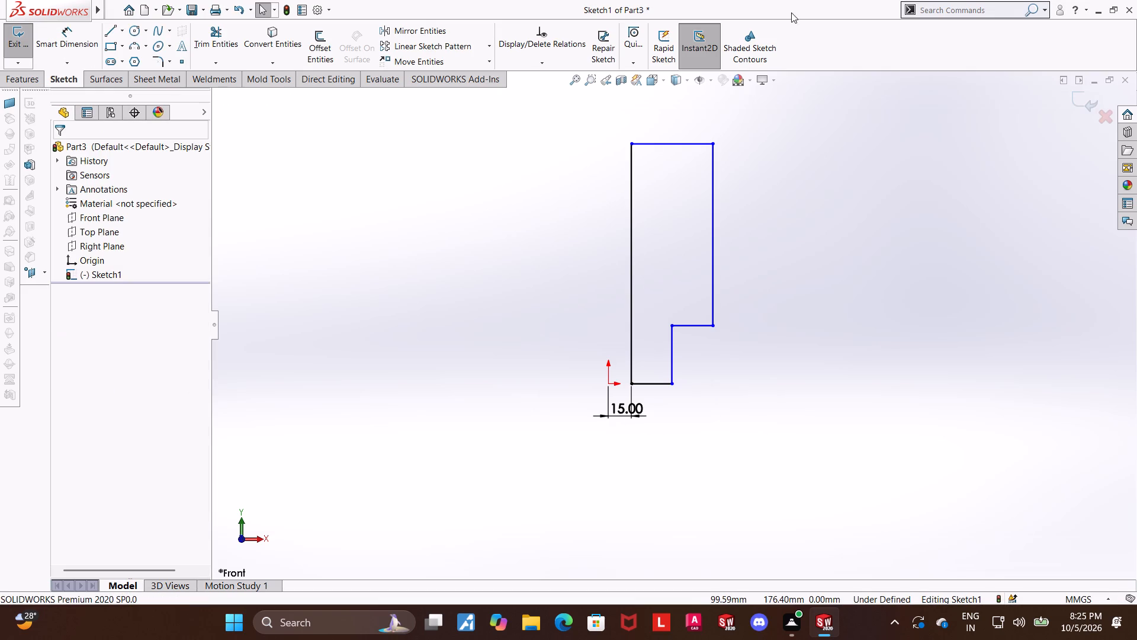
pyautogui.press('Escape')
pyautogui.press('Escape')
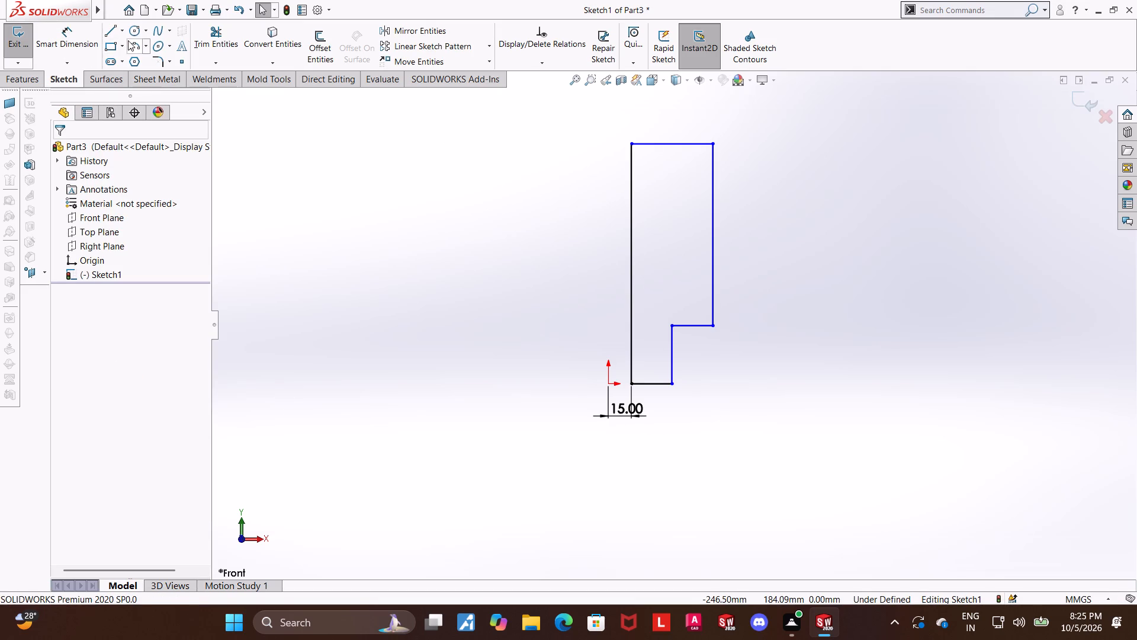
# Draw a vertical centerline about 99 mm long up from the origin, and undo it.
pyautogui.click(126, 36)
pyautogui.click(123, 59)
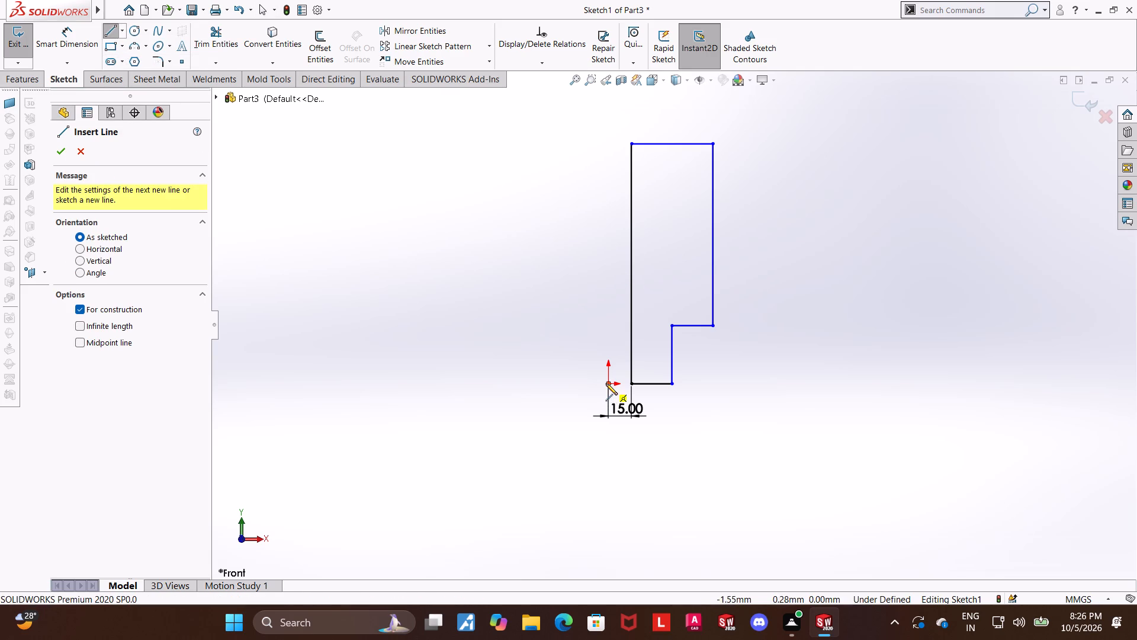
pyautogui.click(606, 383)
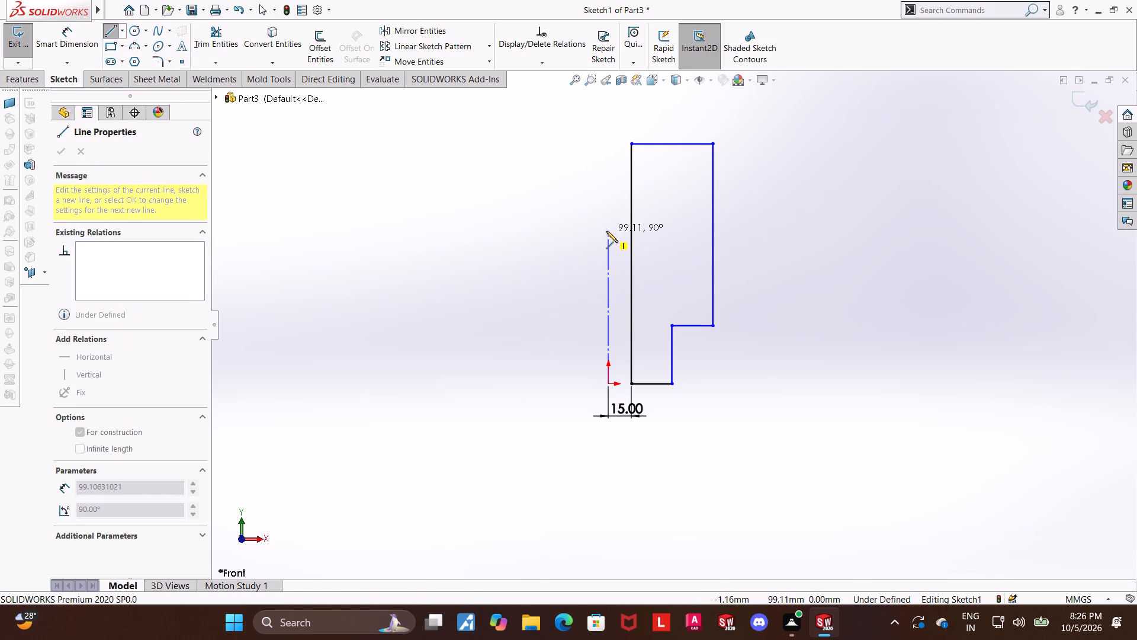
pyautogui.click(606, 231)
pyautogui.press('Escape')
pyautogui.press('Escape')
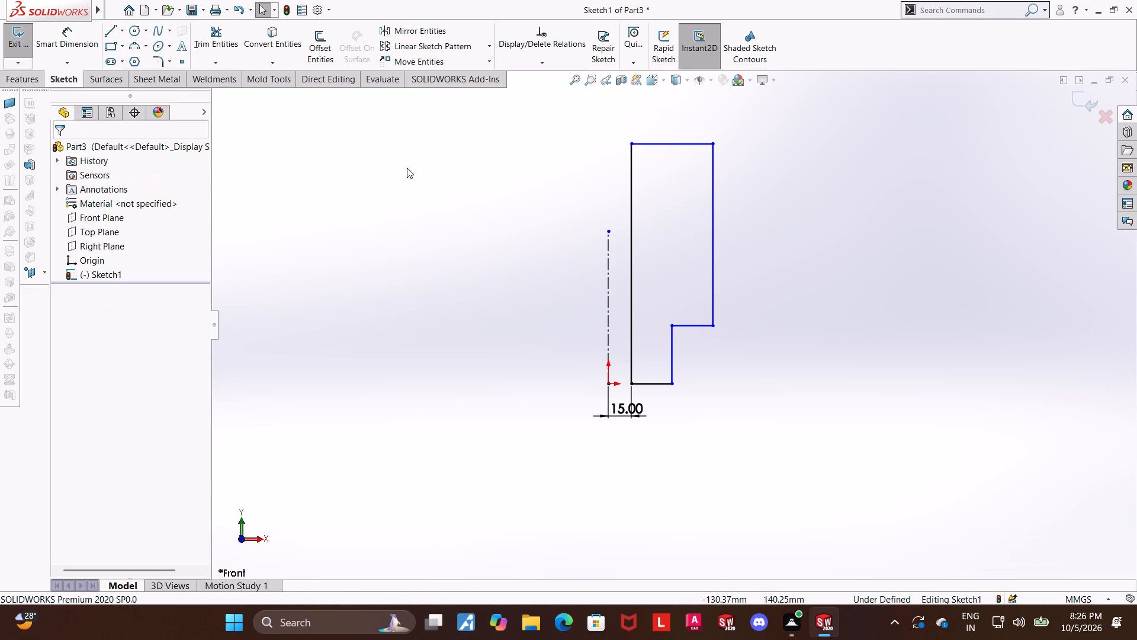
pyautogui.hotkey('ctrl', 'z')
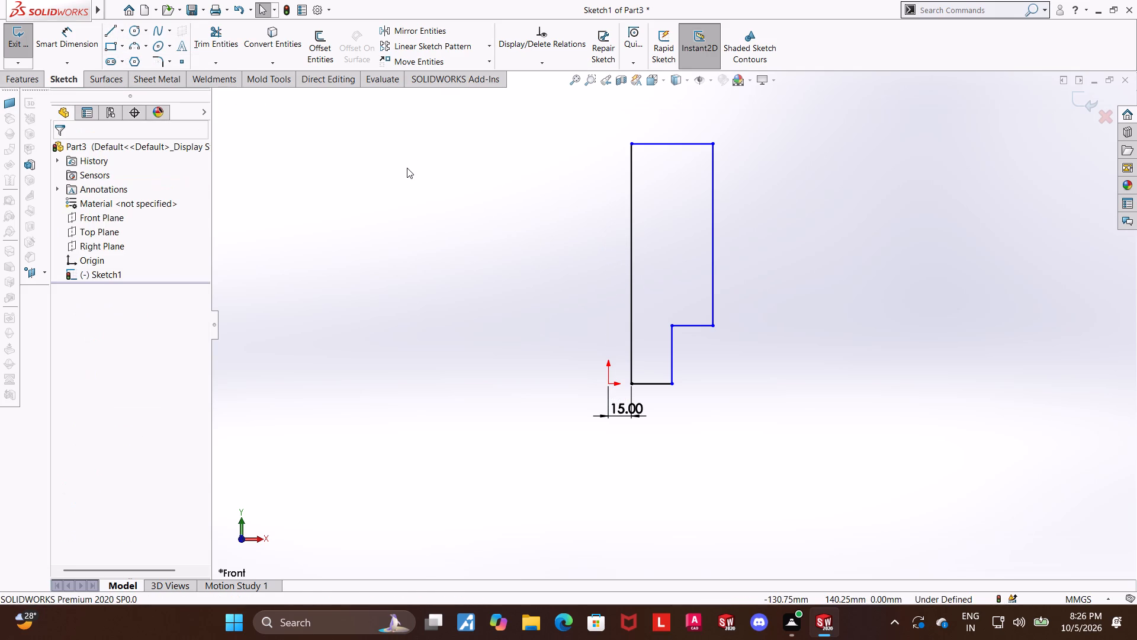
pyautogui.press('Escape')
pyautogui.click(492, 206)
# Draw a vertical centerline about 67 mm long upward from the origin.
pyautogui.click(120, 34)
pyautogui.click(127, 63)
pyautogui.click(610, 386)
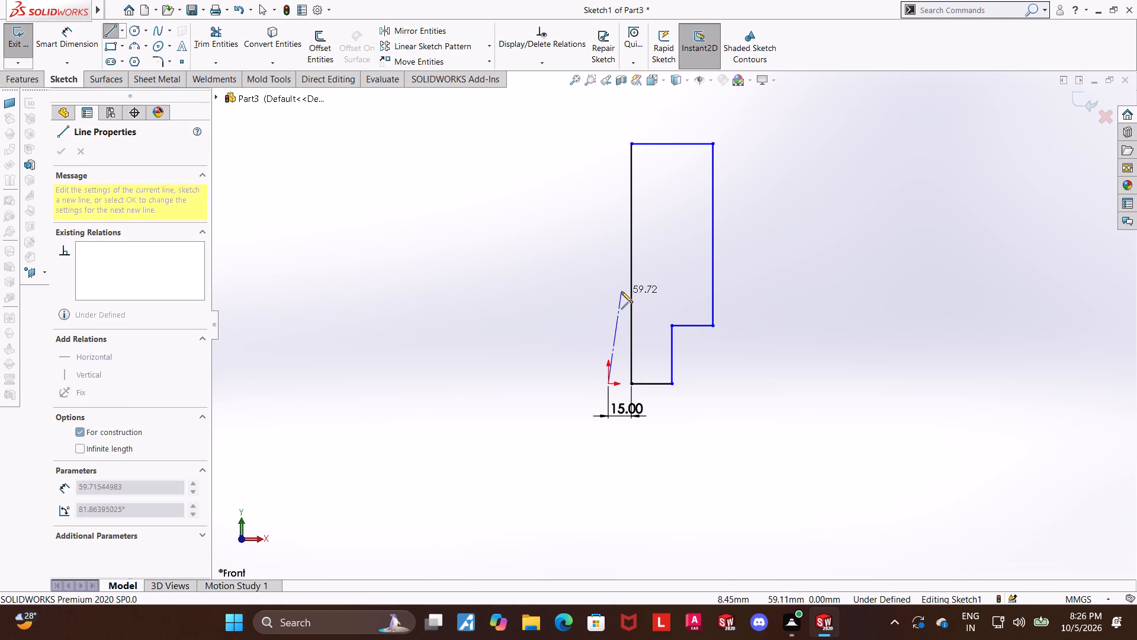
pyautogui.click(610, 281)
pyautogui.press('Escape')
pyautogui.press('Escape')
pyautogui.press('Escape')
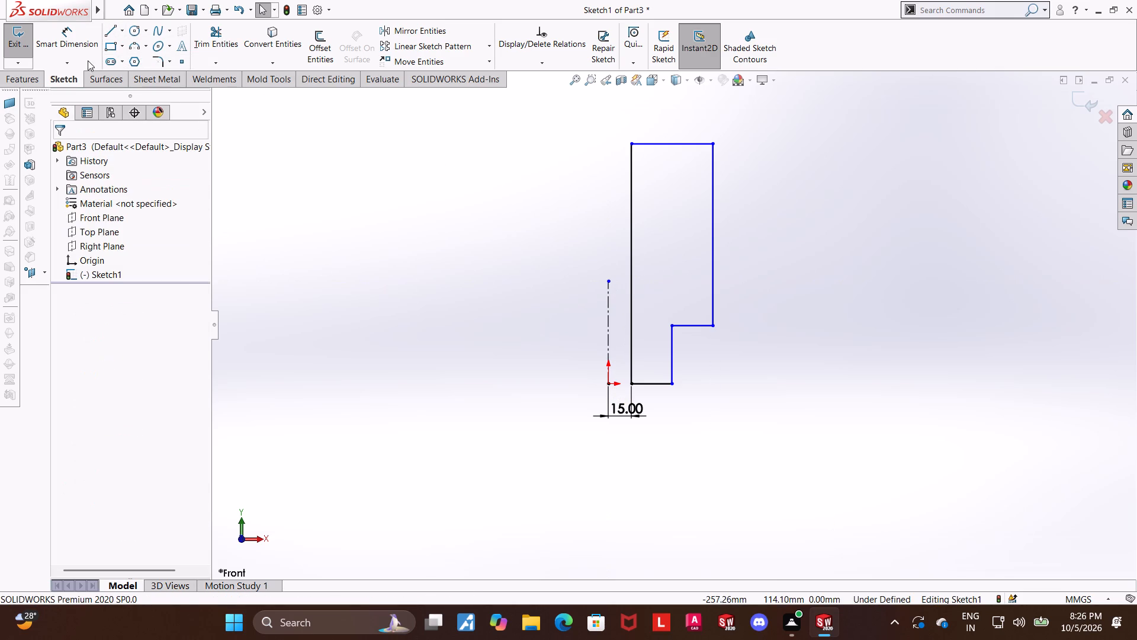
# Dimension the distance from the centerline to the profile's short lower outer vertical line as 25 mm.
pyautogui.click(82, 49)
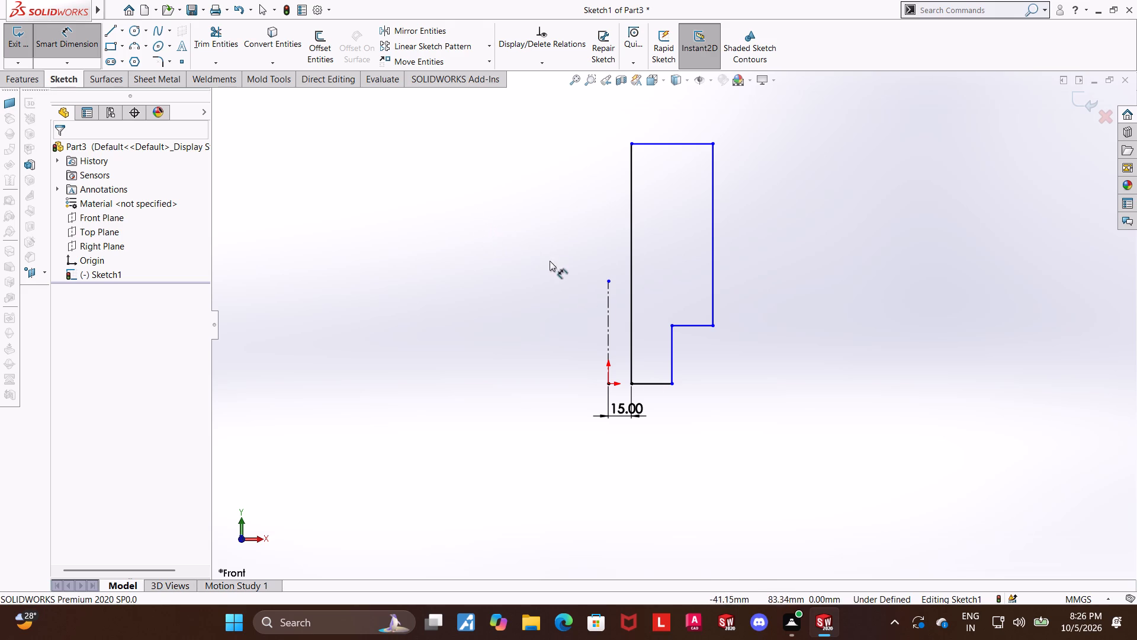
pyautogui.click(669, 364)
pyautogui.click(609, 355)
pyautogui.click(626, 455)
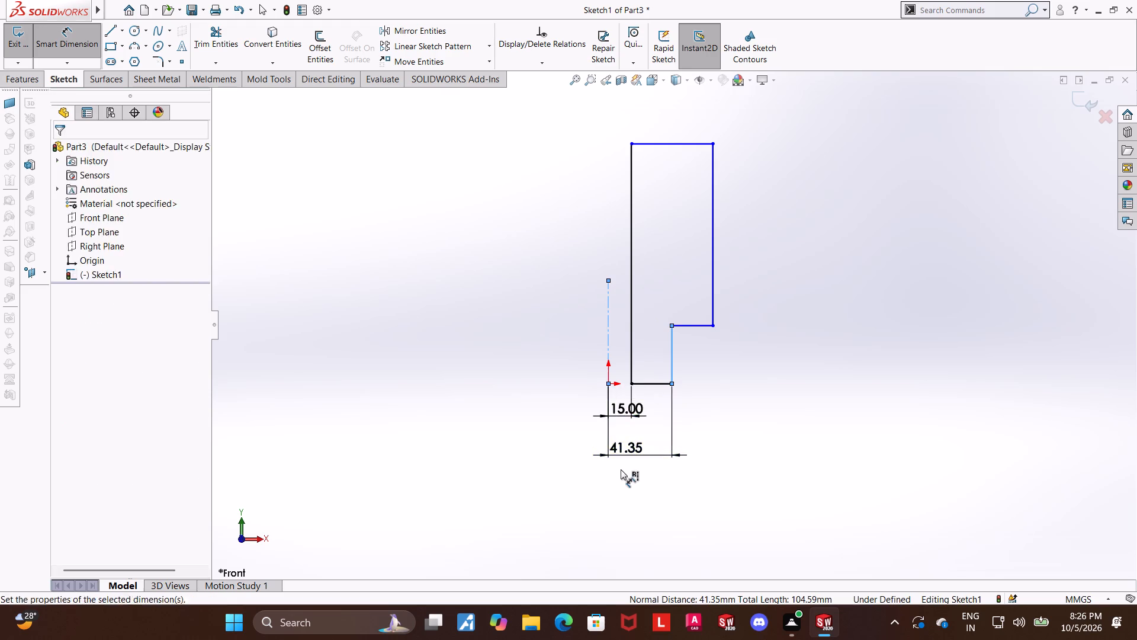
pyautogui.write('25')
pyautogui.press('Return')
pyautogui.press('Escape')
pyautogui.press('Escape')
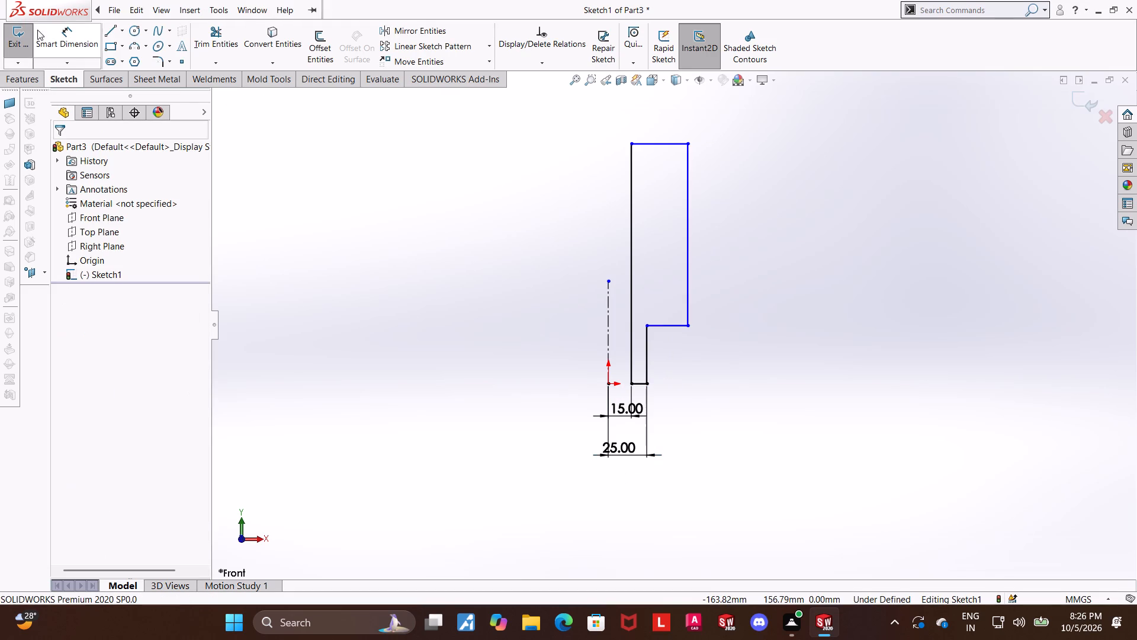
# Dimension the distance from the centerline to the profile's upper outer vertical line as 40 mm.
pyautogui.click(46, 30)
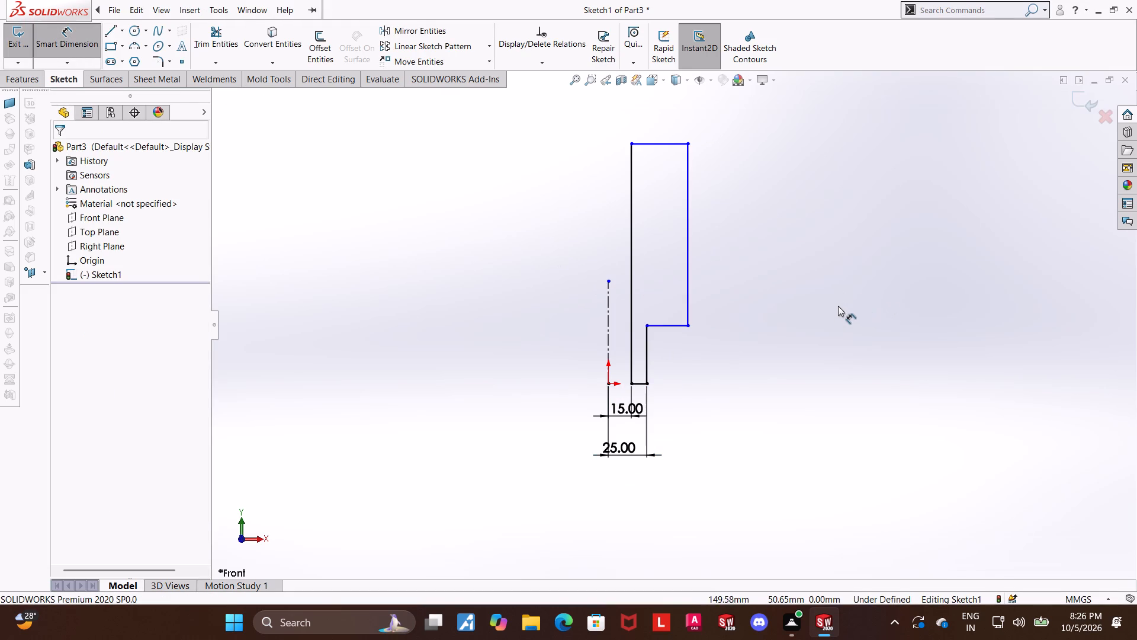
pyautogui.click(690, 292)
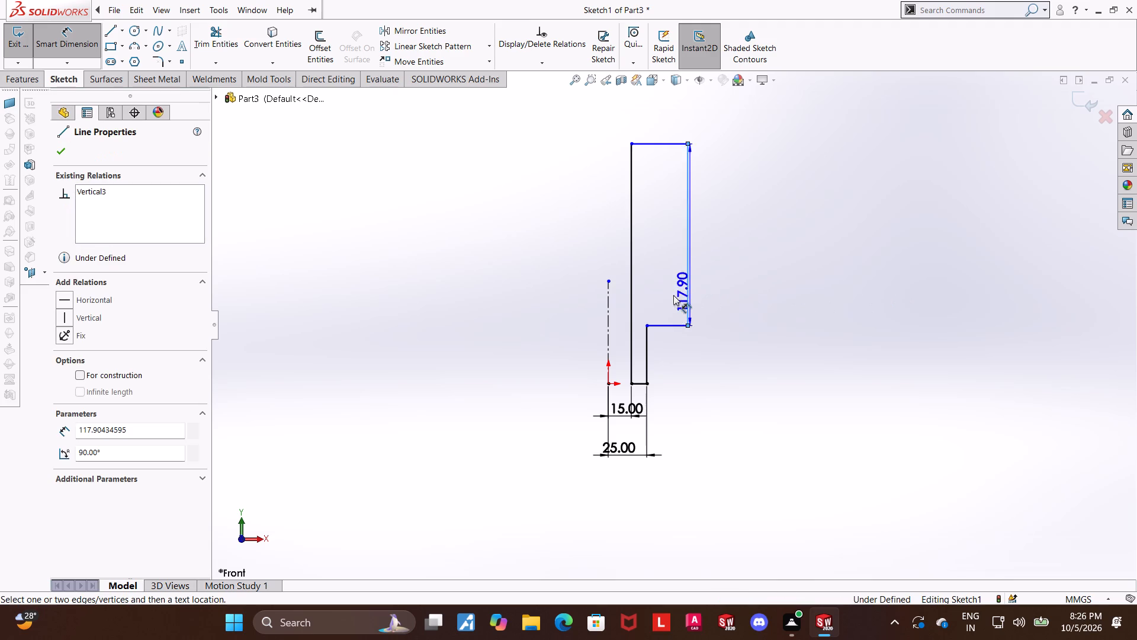
pyautogui.click(611, 303)
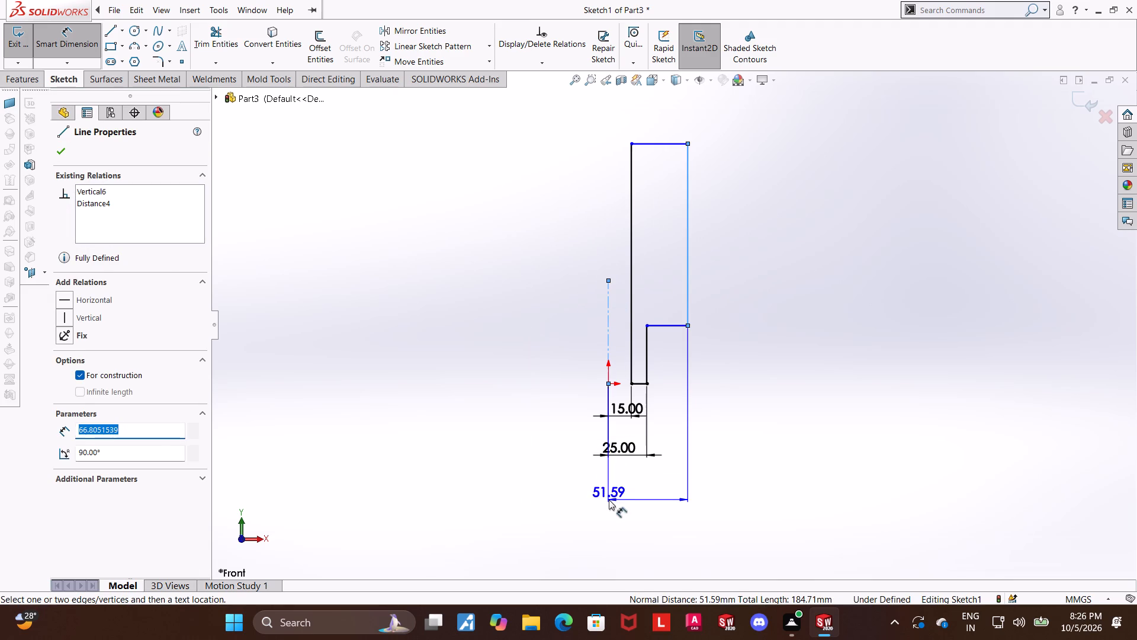
pyautogui.click(609, 500)
pyautogui.write('40')
pyautogui.press('Return')
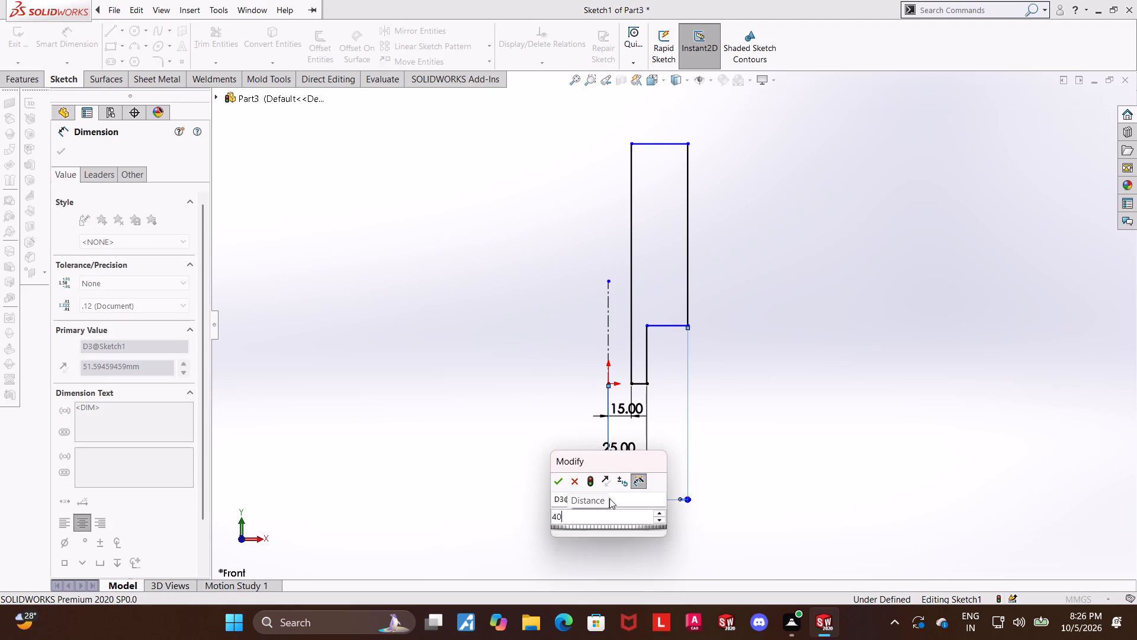
pyautogui.press('Escape')
pyautogui.press('Escape')
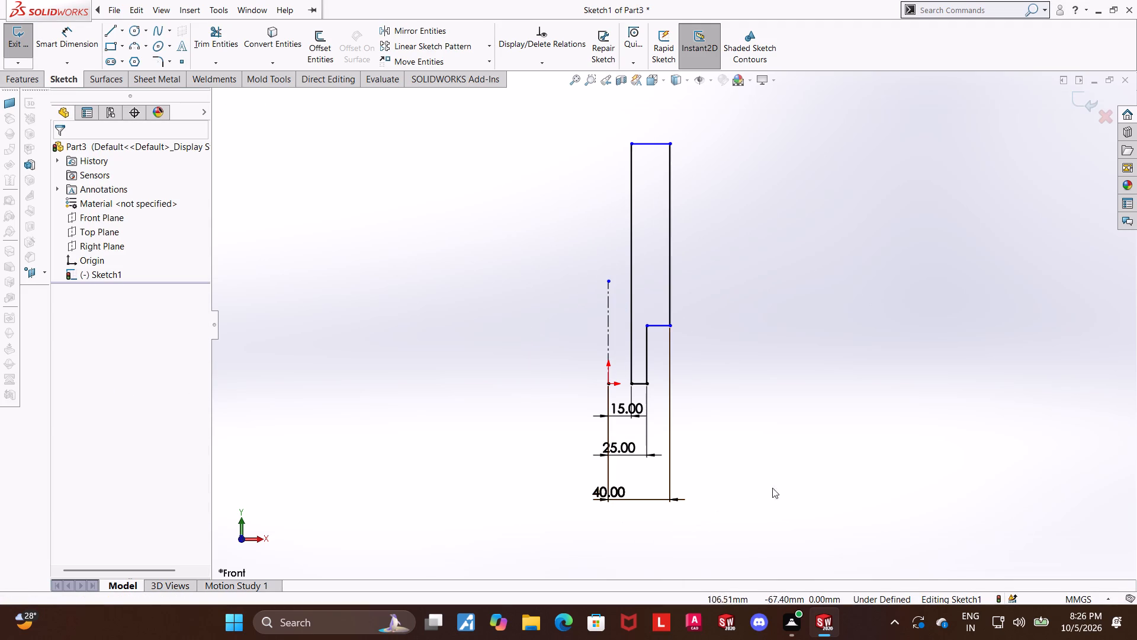
# Dimension the vertical distance from the origin to the profile's top line as 105 mm.
pyautogui.click(774, 420)
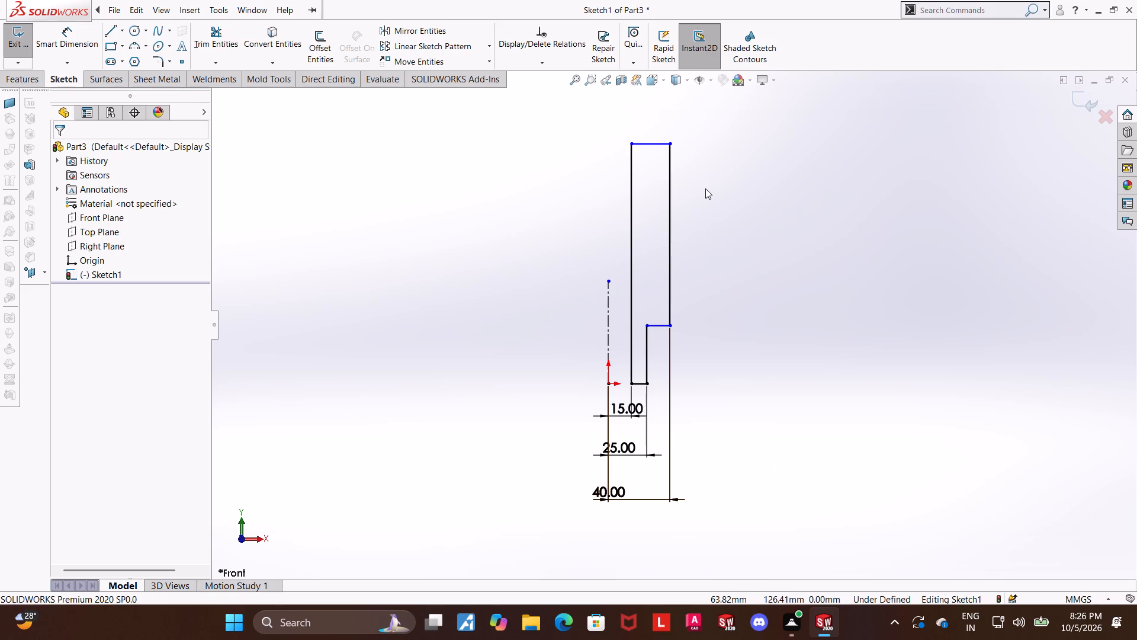
pyautogui.scroll(-1, 705, 188)
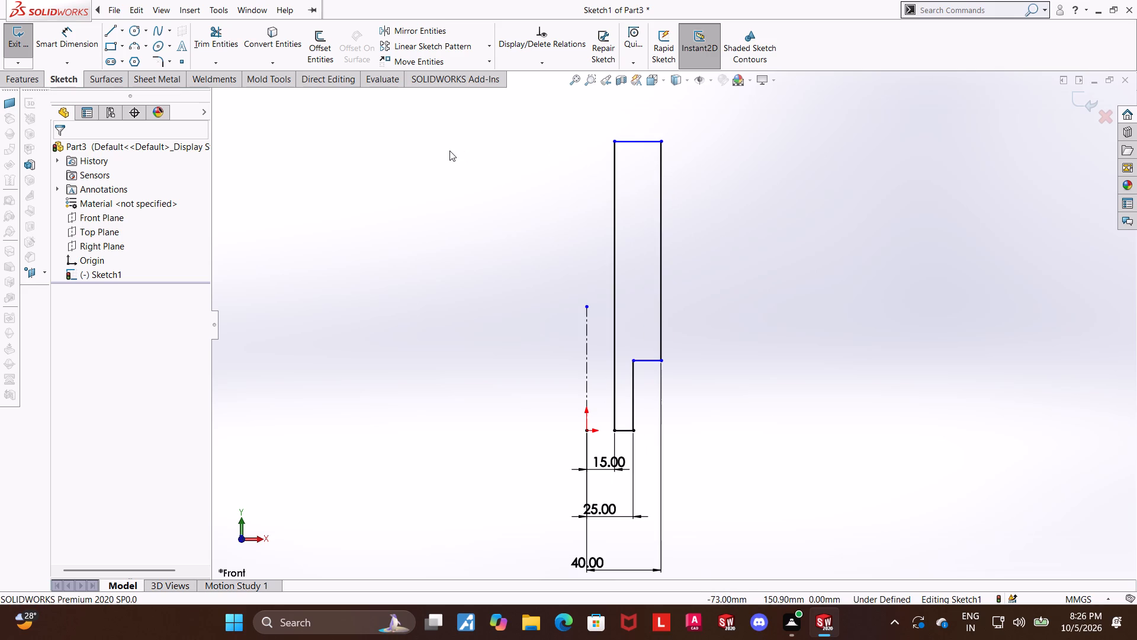
pyautogui.click(829, 309)
pyautogui.click(79, 39)
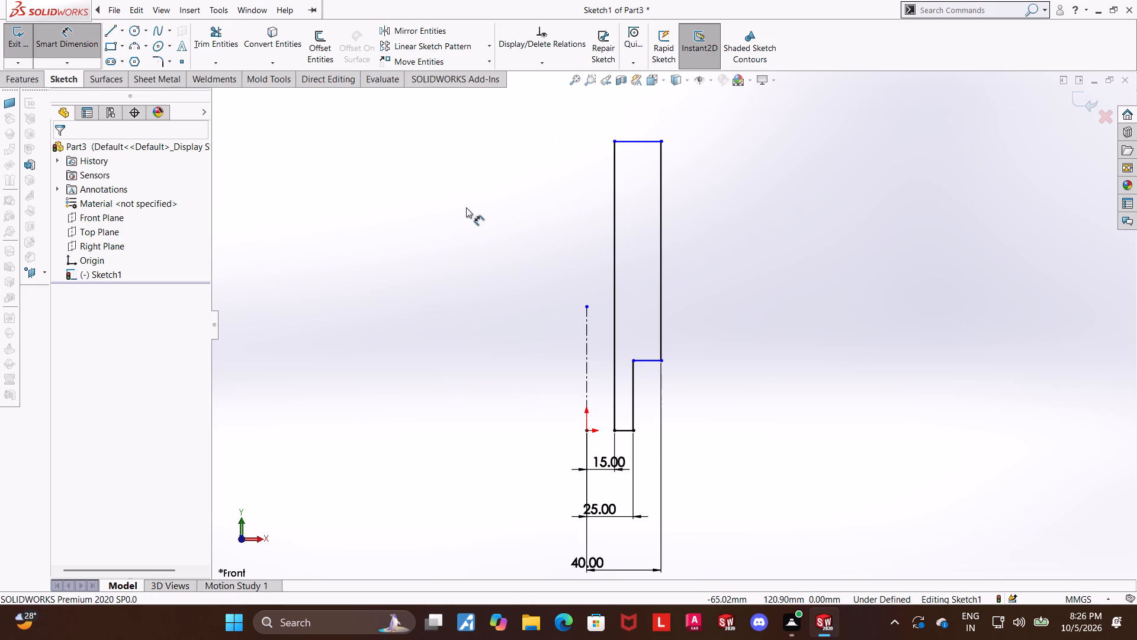
pyautogui.click(652, 139)
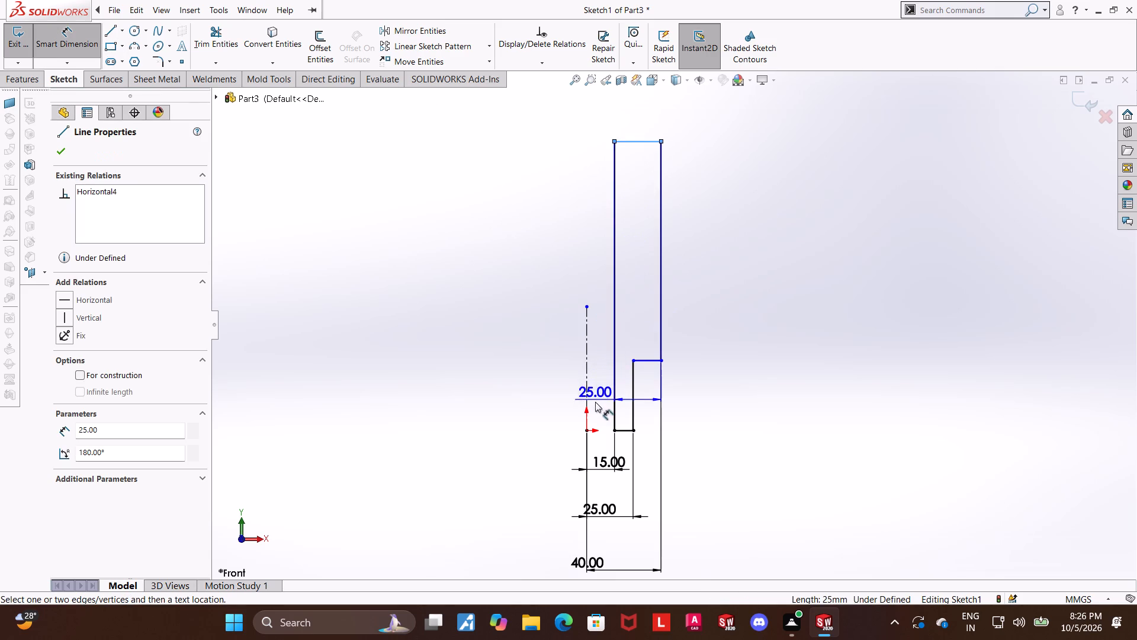
pyautogui.click(585, 431)
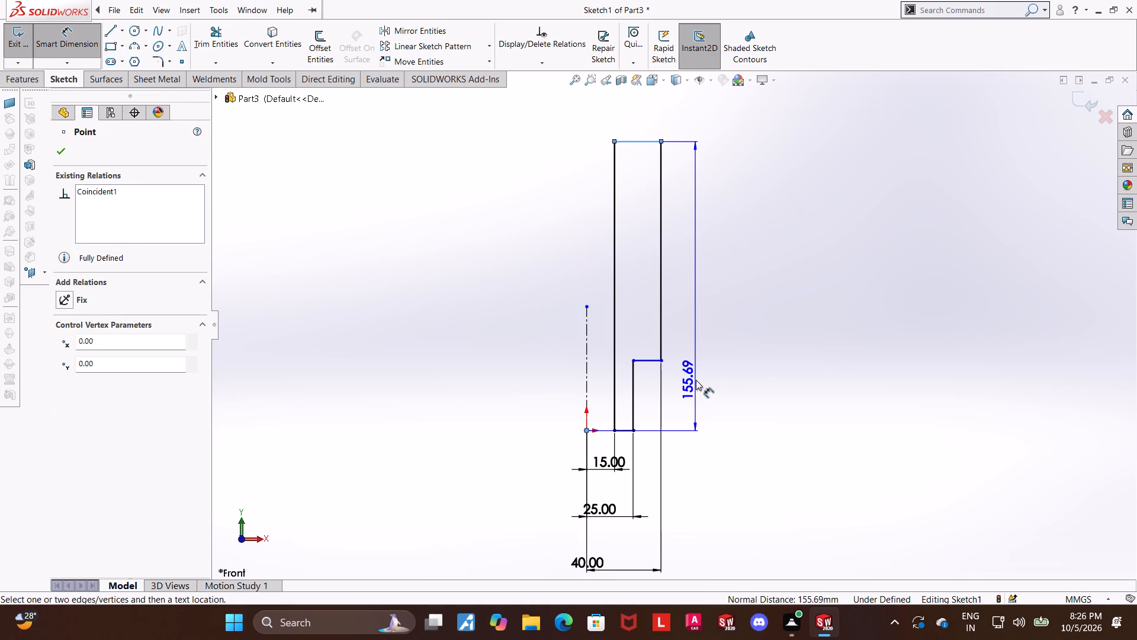
pyautogui.click(696, 380)
pyautogui.write('105')
pyautogui.press('Return')
pyautogui.press('Escape')
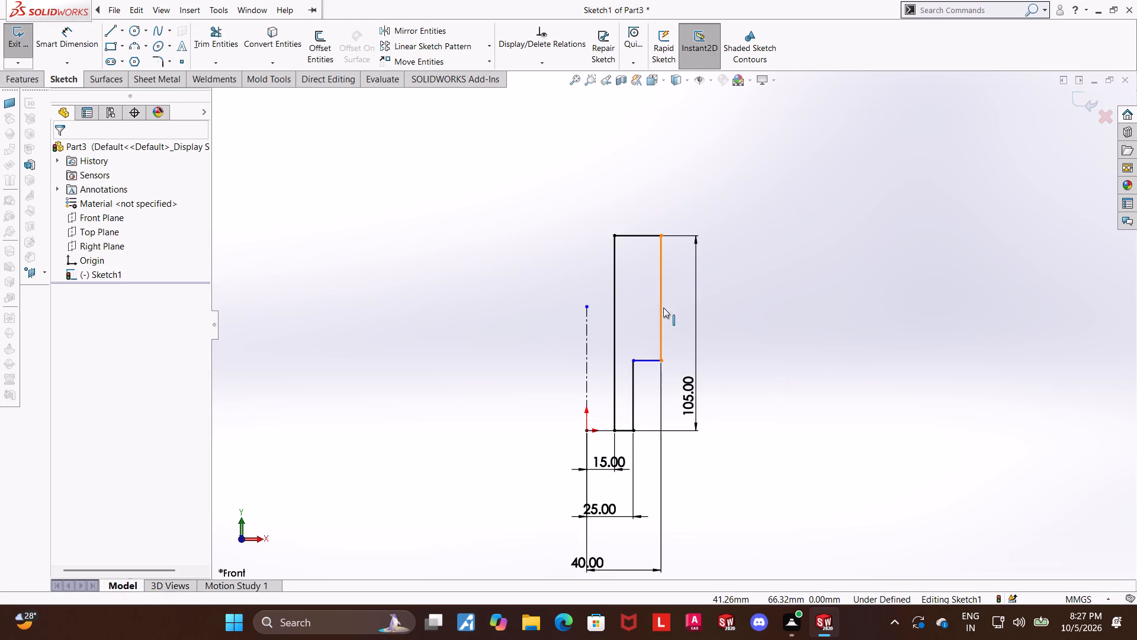
pyautogui.click(760, 300)
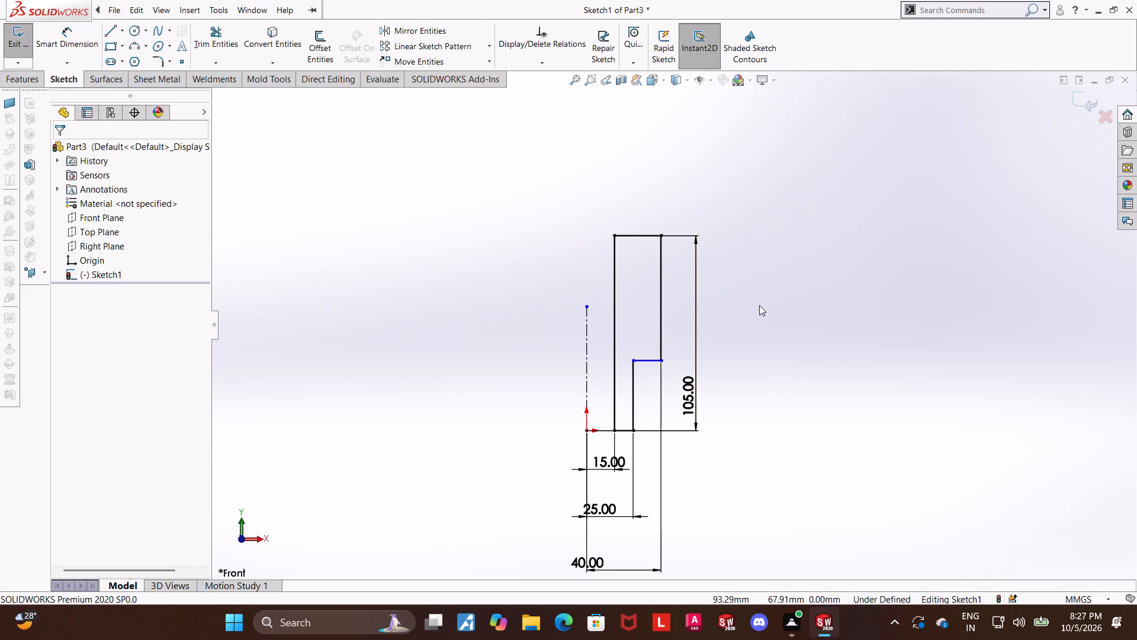
pyautogui.click(744, 335)
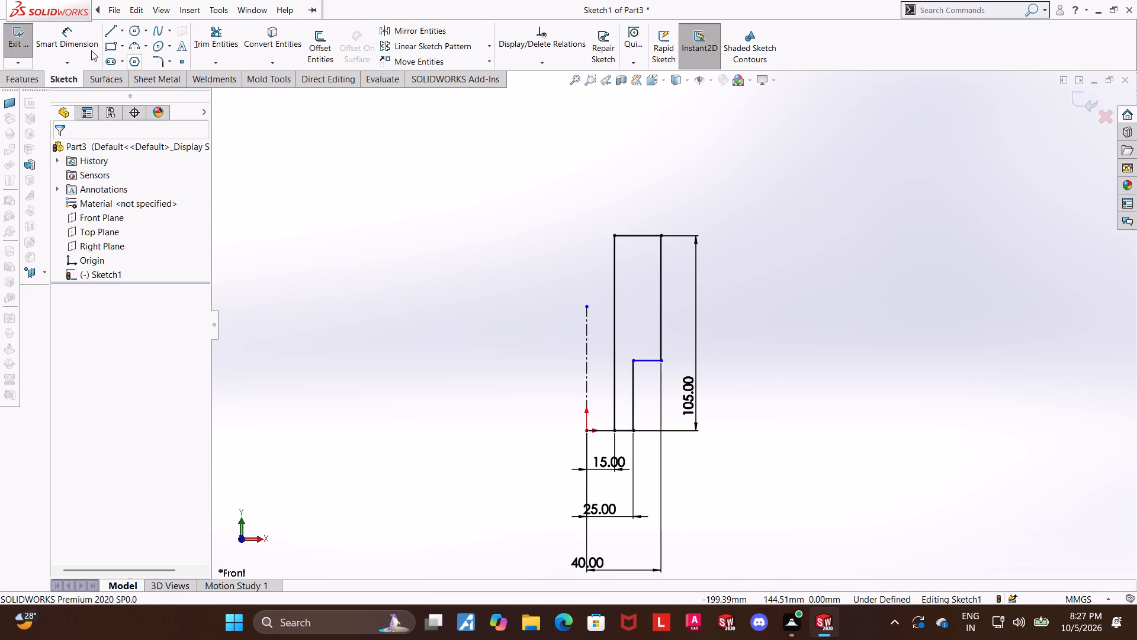
# Dimension the height from the profile's bottom line to the horizontal step line as 30 mm, and exit the sketch.
pyautogui.click(73, 41)
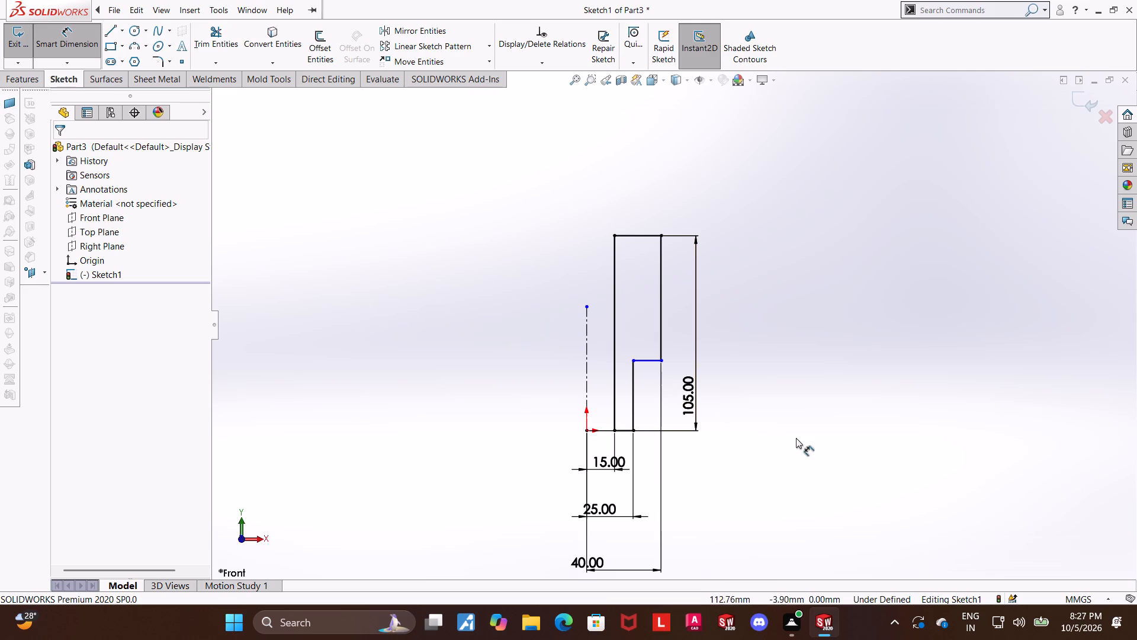
pyautogui.scroll(-4, 718, 420)
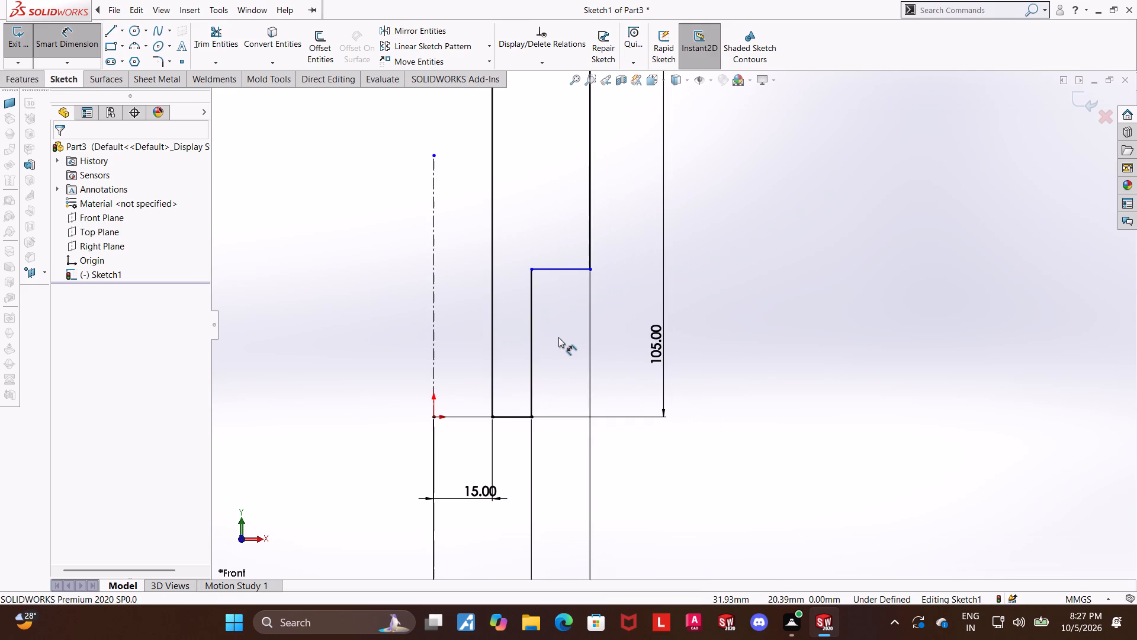
pyautogui.click(505, 417)
pyautogui.click(552, 269)
pyautogui.click(568, 332)
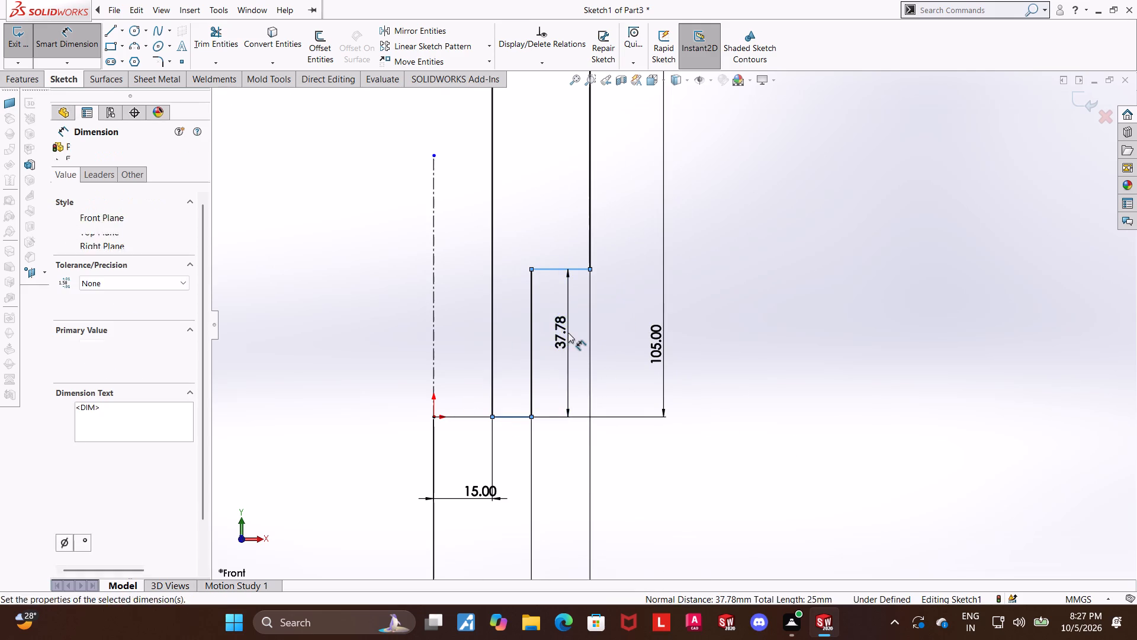
pyautogui.write('30')
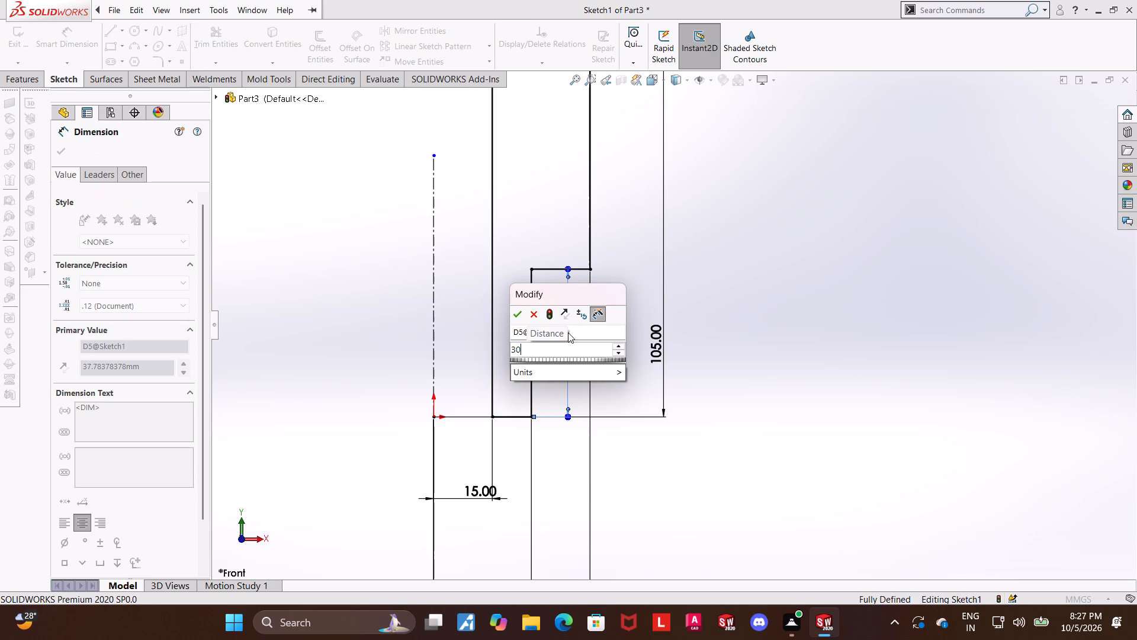
pyautogui.press('Return')
pyautogui.scroll(5, 679, 286)
pyautogui.press('Escape')
pyautogui.press('Escape')
pyautogui.click(1078, 106)
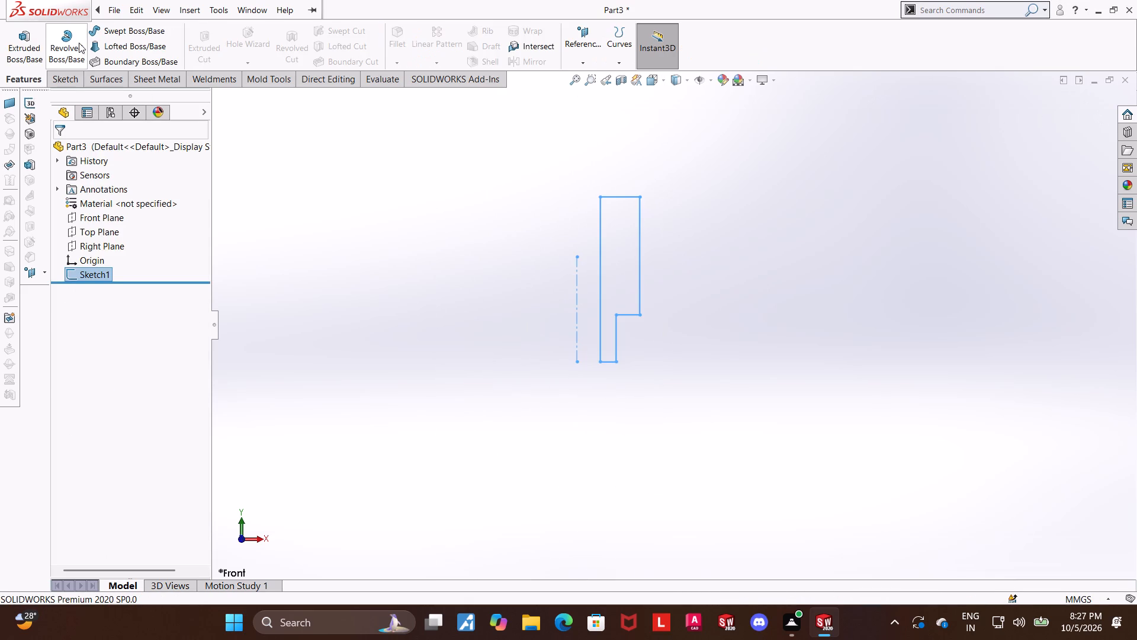
# Revolve the stepped profile 360 degrees about the vertical centerline into a solid body.
pyautogui.click(70, 41)
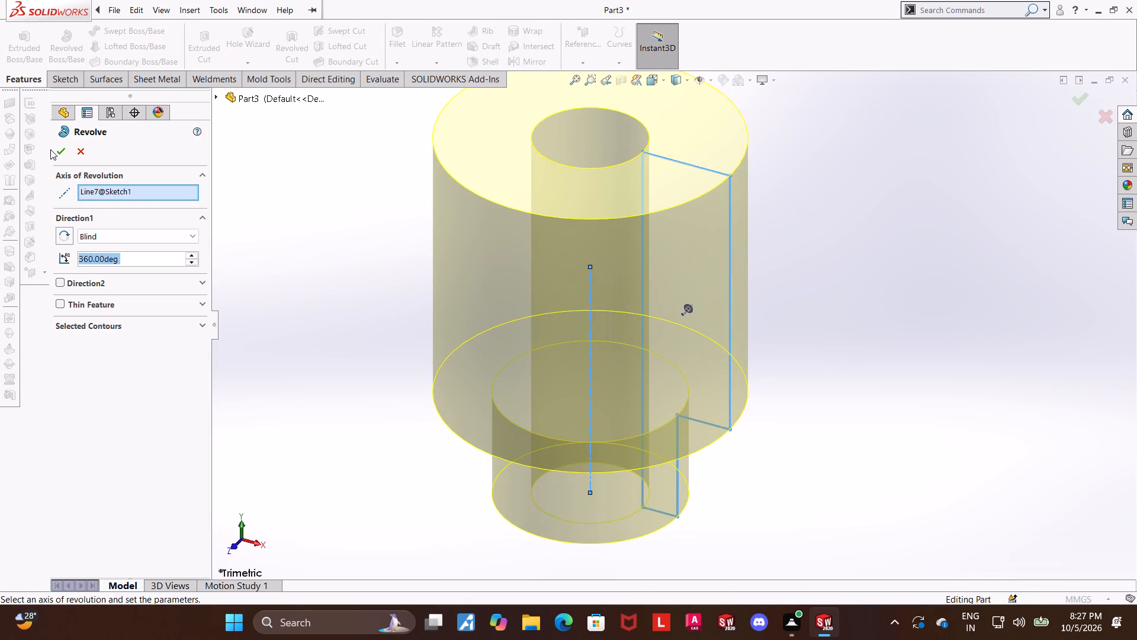
pyautogui.click(56, 149)
pyautogui.click(790, 305)
# Start a new sketch on the Front Plane, viewed normal to the plane.
pyautogui.scroll(4, 894, 312)
pyautogui.moveTo(856, 305); pyautogui.dragTo(853, 299, button='middle')
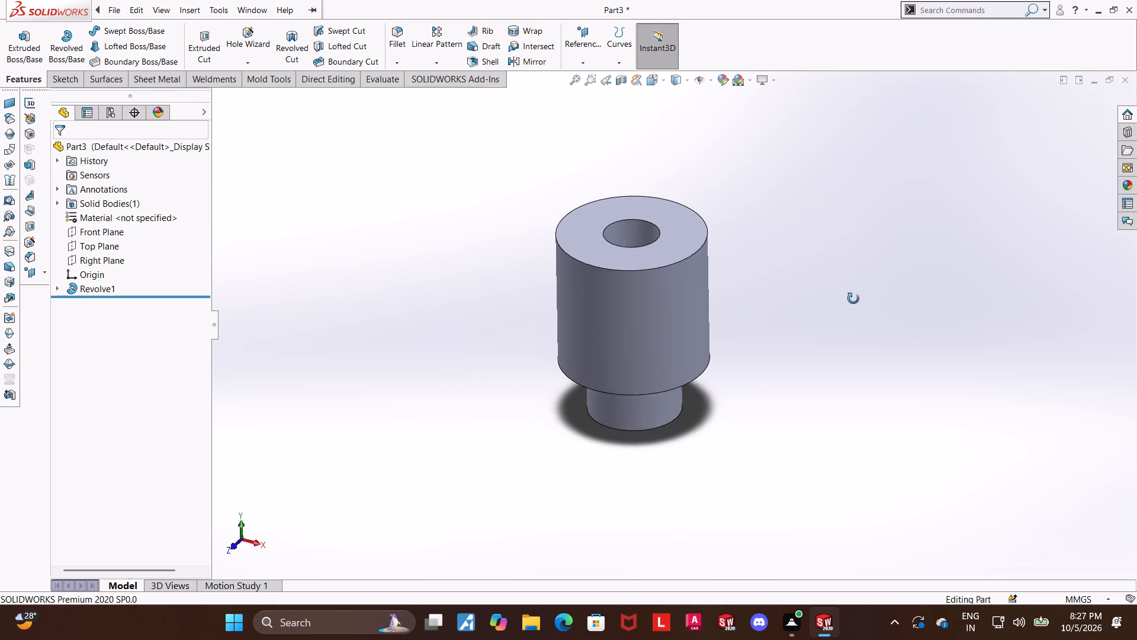
pyautogui.moveTo(853, 299); pyautogui.dragTo(959, 316, button='middle')
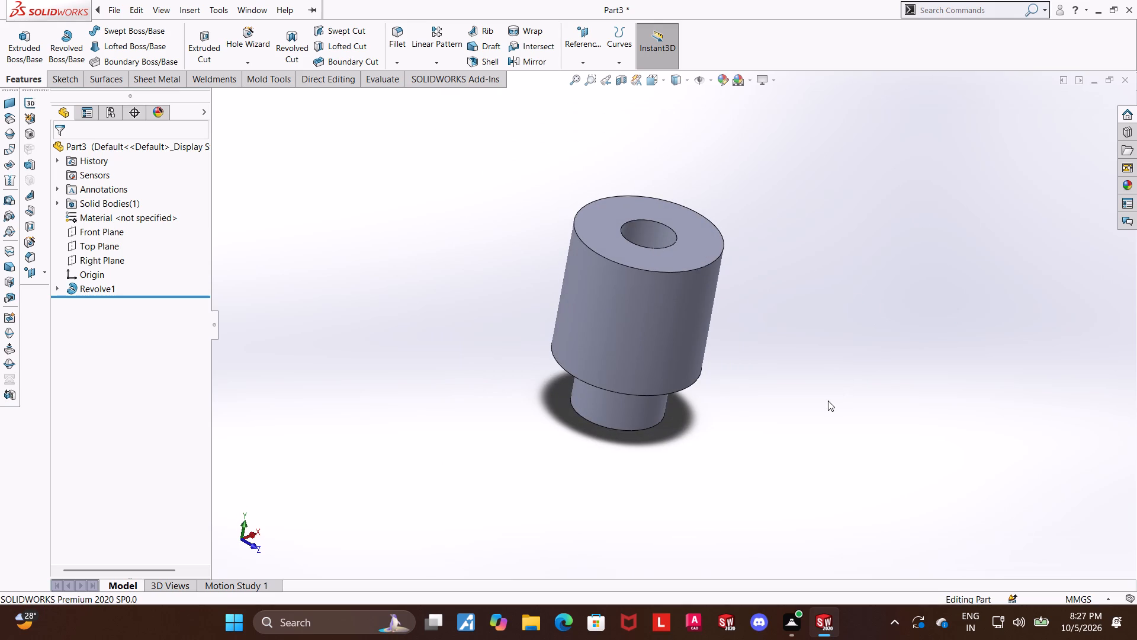
pyautogui.click(93, 228)
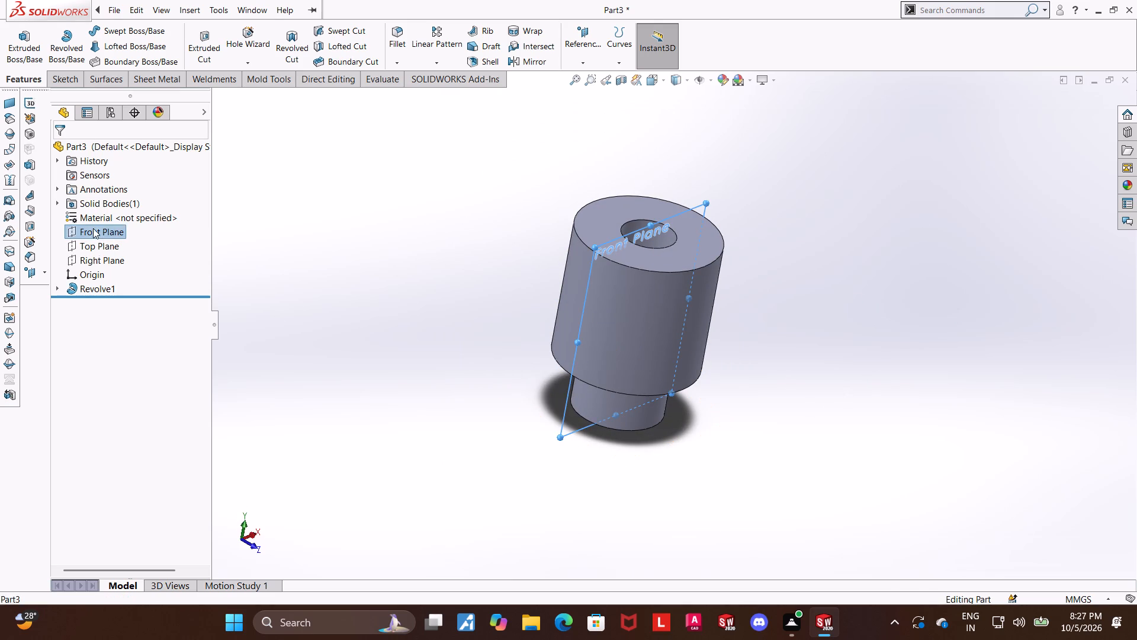
pyautogui.click(102, 210)
pyautogui.click(101, 297)
pyautogui.click(126, 279)
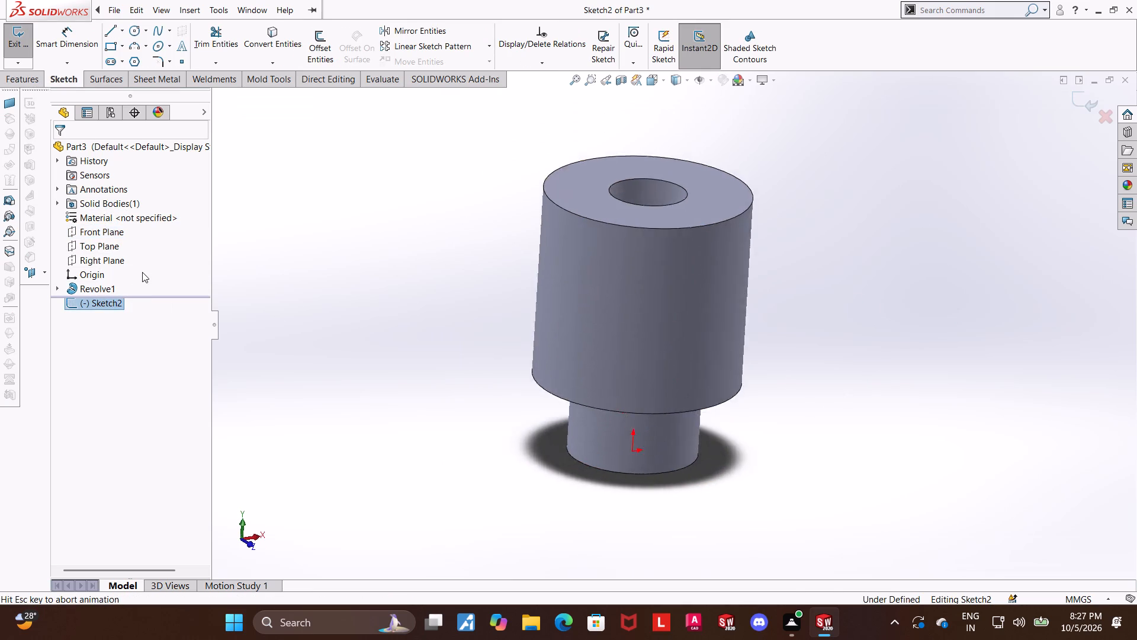
pyautogui.scroll(2, 688, 315)
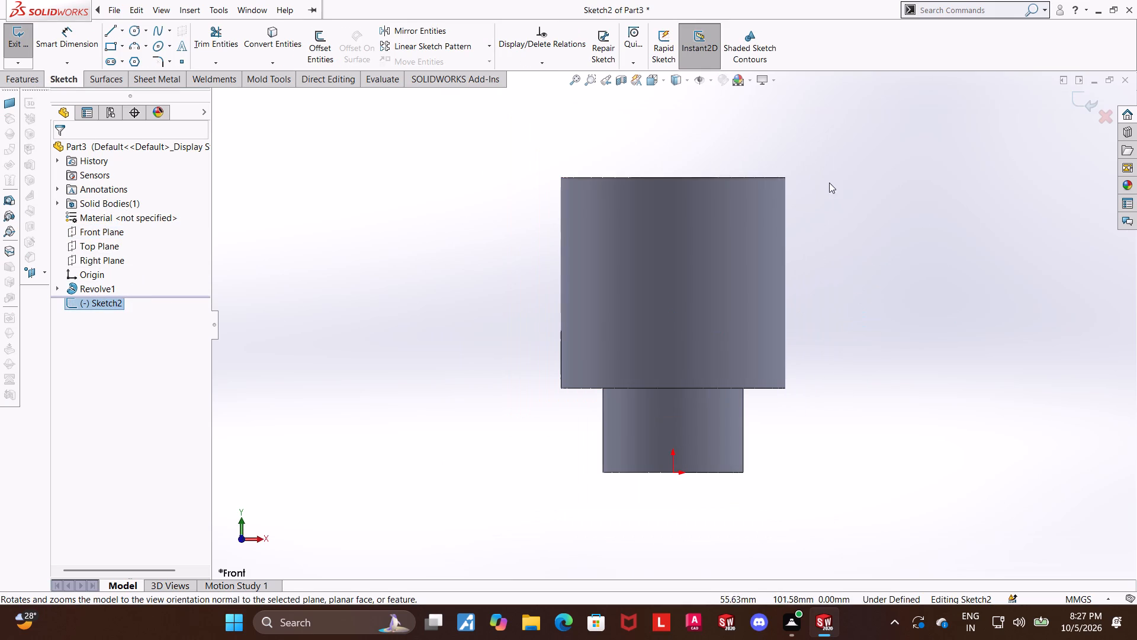
pyautogui.scroll(1, 831, 183)
pyautogui.scroll(-1, 836, 192)
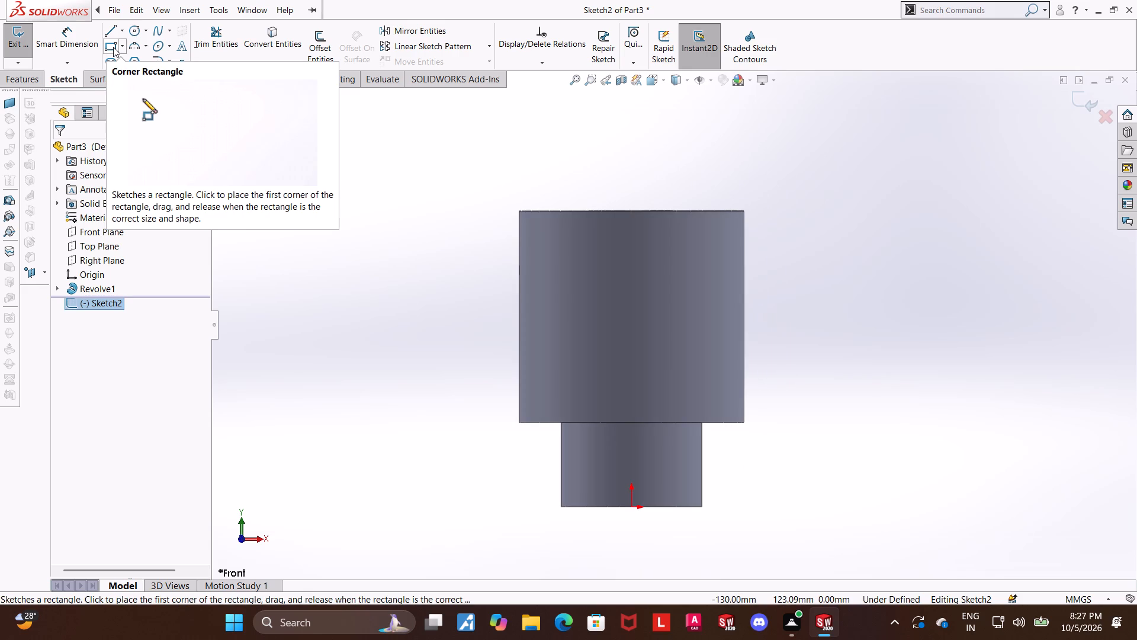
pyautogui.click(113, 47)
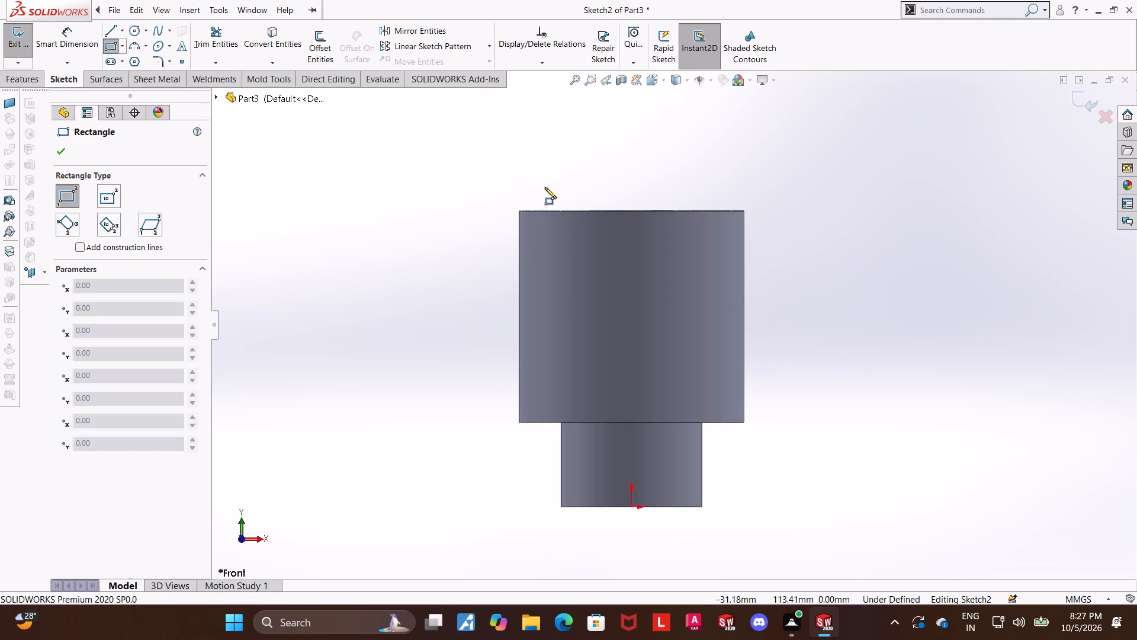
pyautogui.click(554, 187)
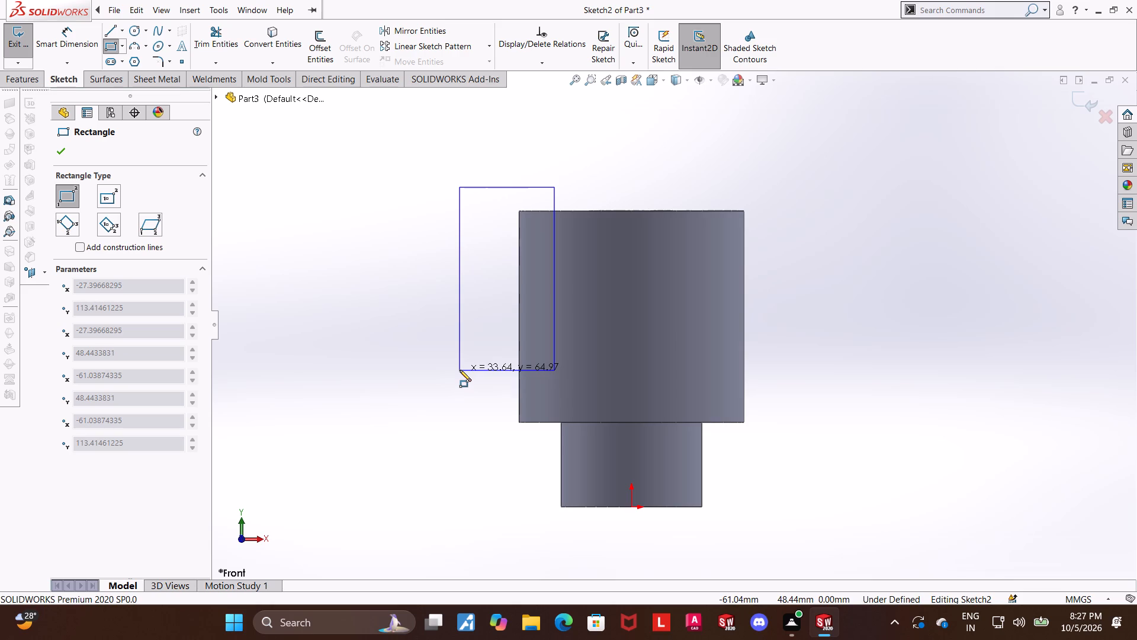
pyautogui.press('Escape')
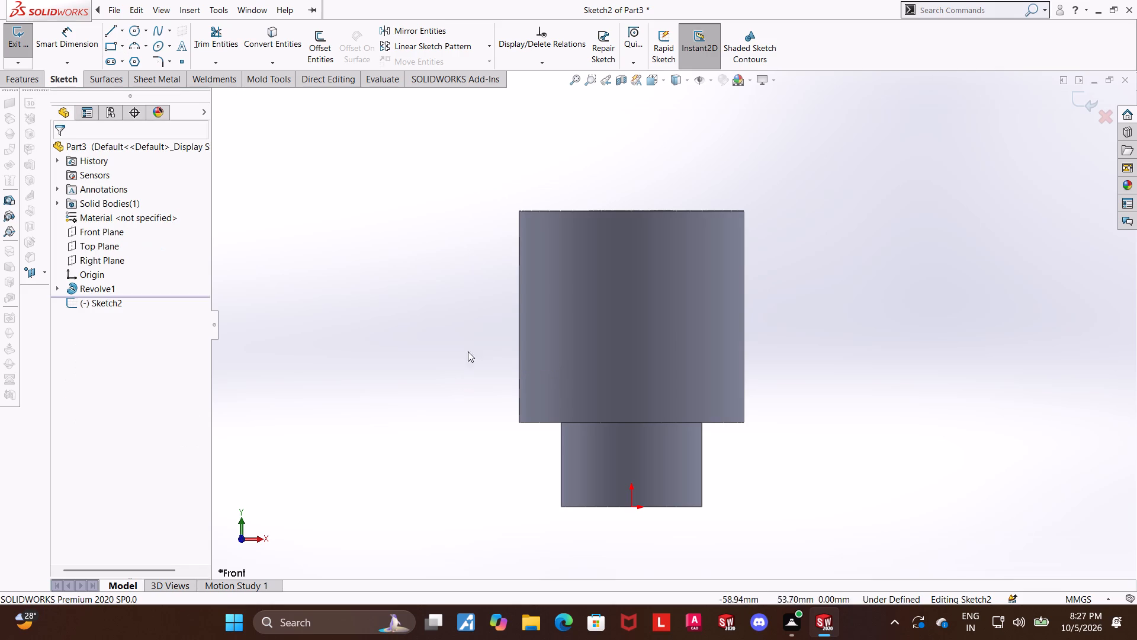
# Draw a closed right triangle of lines at the body's upper-left corner, with its top leg about 17 mm long.
pyautogui.click(115, 26)
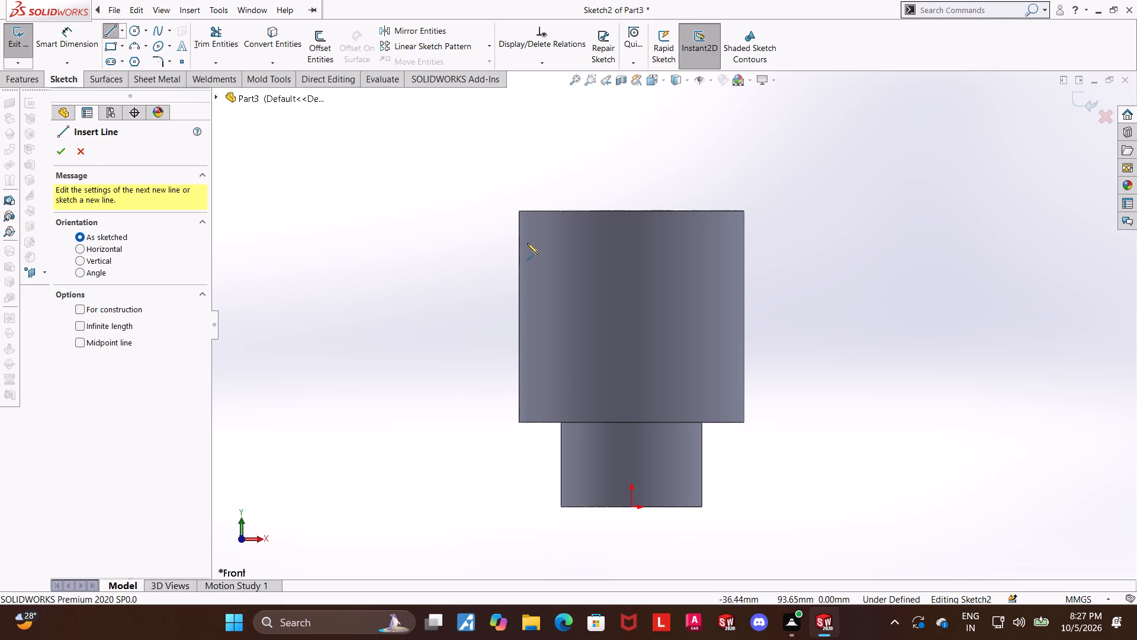
pyautogui.click(568, 210)
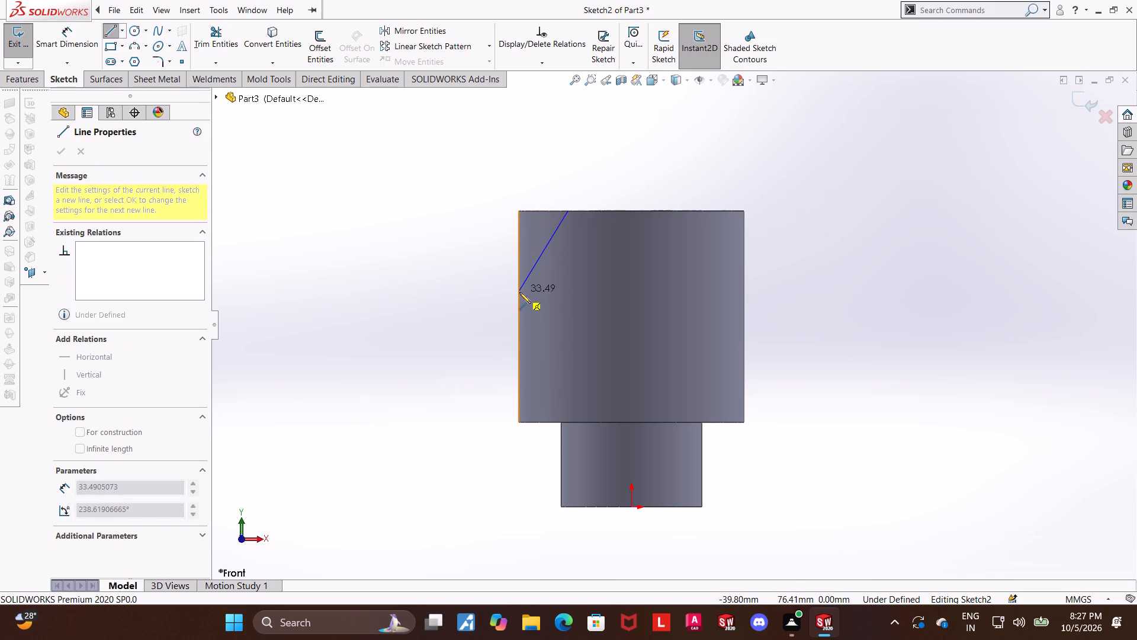
pyautogui.scroll(-5, 523, 280)
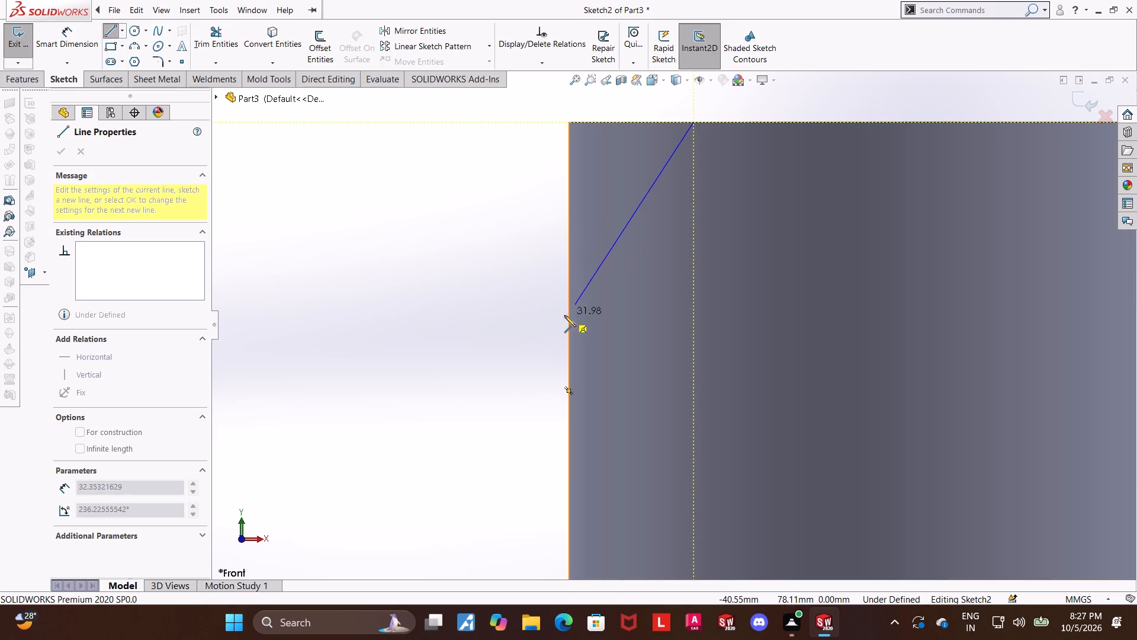
pyautogui.click(568, 322)
pyautogui.click(568, 119)
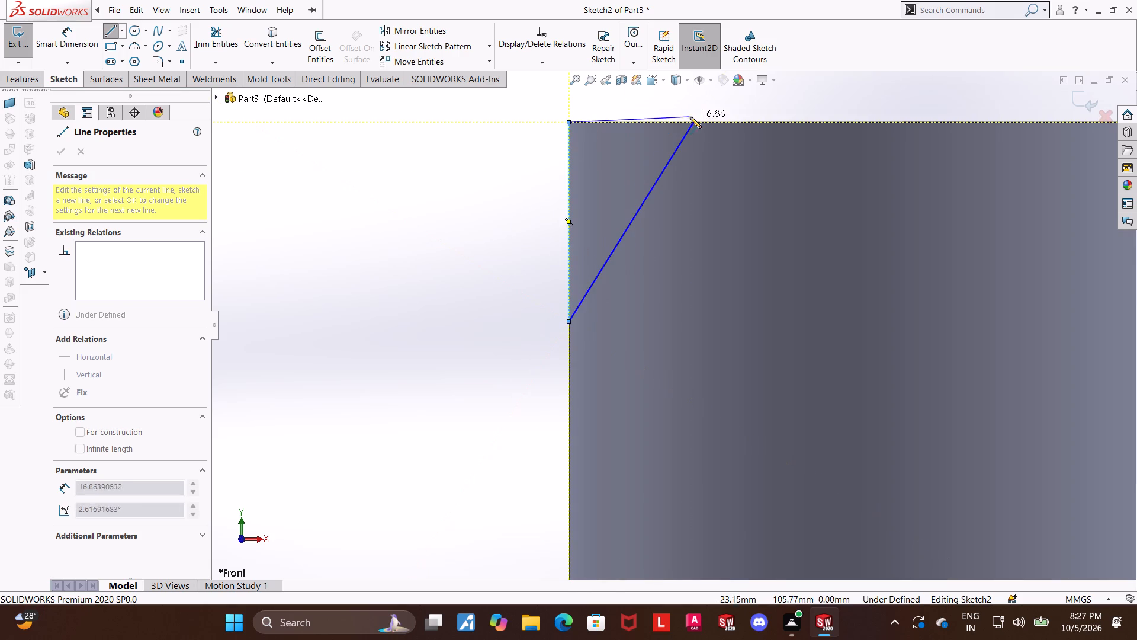
pyautogui.click(692, 120)
pyautogui.scroll(7, 696, 137)
pyautogui.press('Escape')
pyautogui.press('Escape')
pyautogui.scroll(-4, 740, 294)
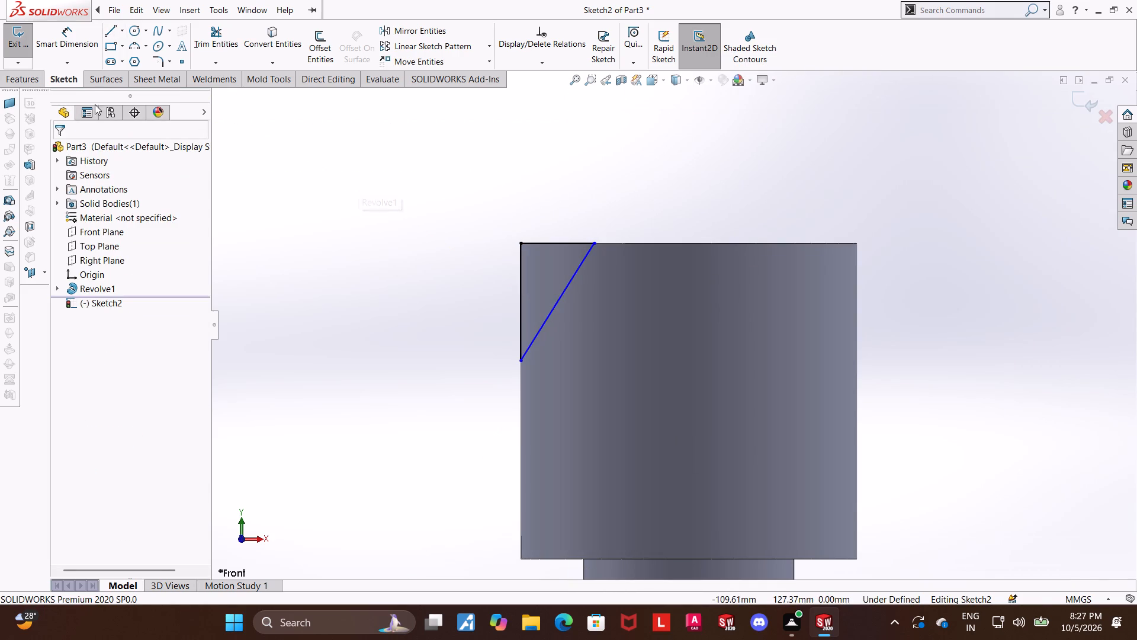
# Draw a vertical centerline about 156 mm long upward from the origin through the body's axis.
pyautogui.moveTo(69, 45); pyautogui.dragTo(75, 43)
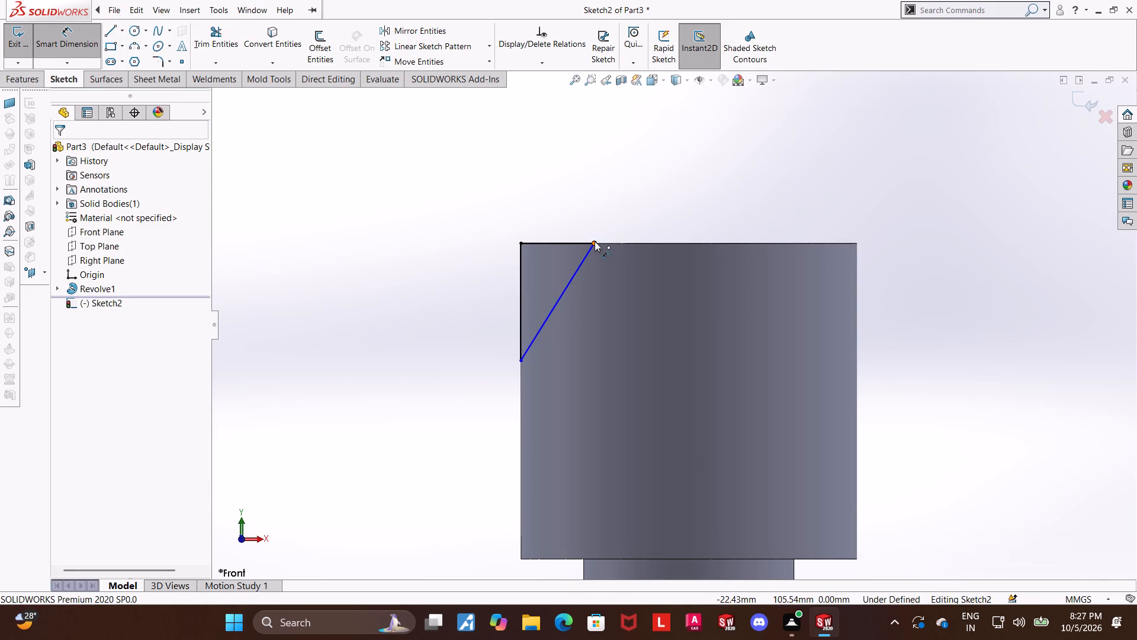
pyautogui.press('Escape')
pyautogui.click(122, 33)
pyautogui.click(122, 56)
pyautogui.scroll(5, 496, 181)
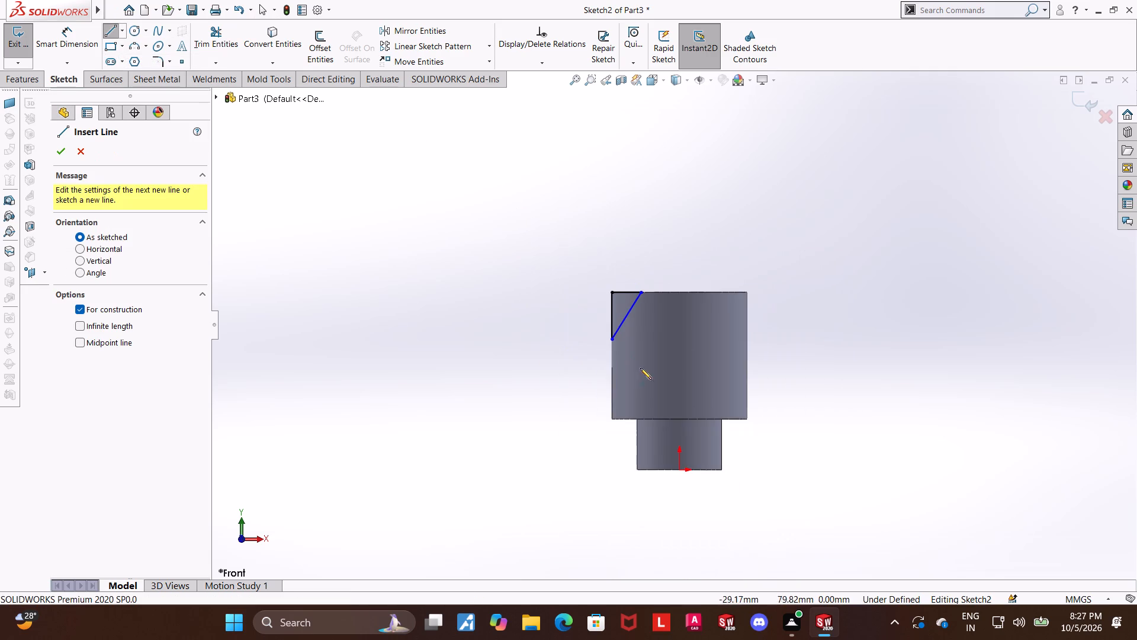
pyautogui.click(679, 471)
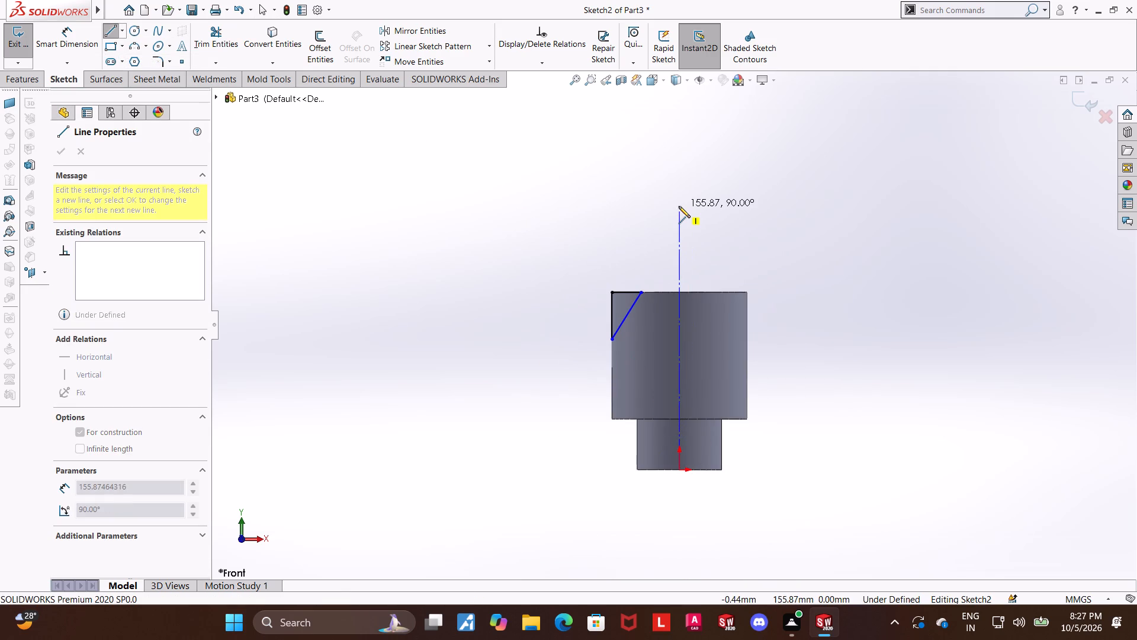
pyautogui.click(679, 206)
pyautogui.press('Escape')
pyautogui.press('Escape')
pyautogui.scroll(-3, 678, 278)
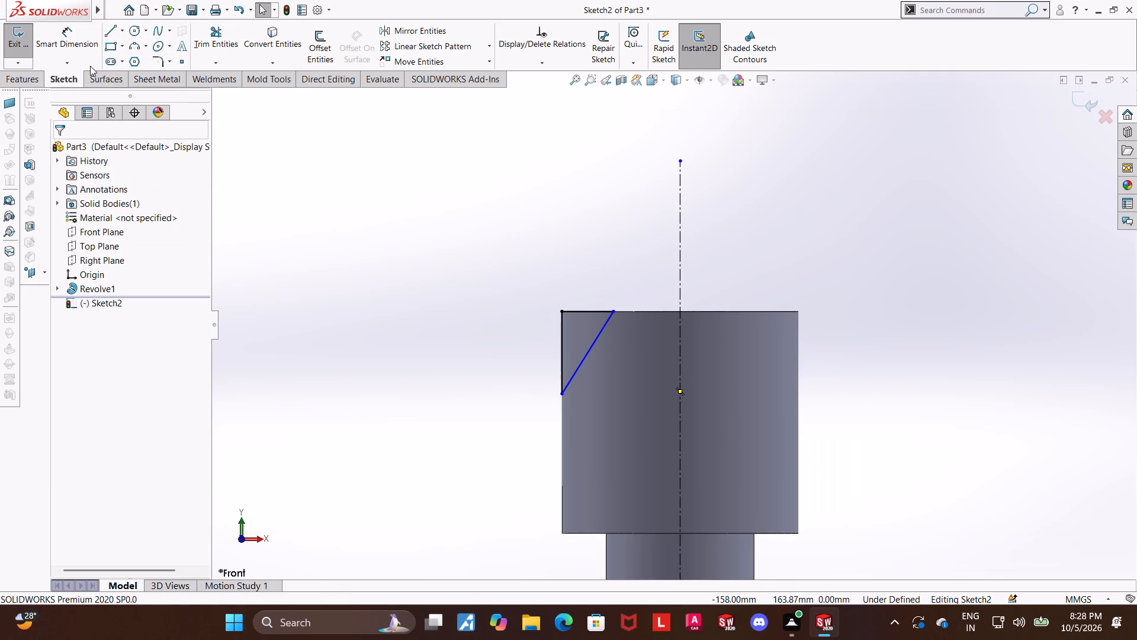
# Dimension the triangle's upper inner vertex 20 mm horizontally from the vertical centerline.
pyautogui.click(70, 48)
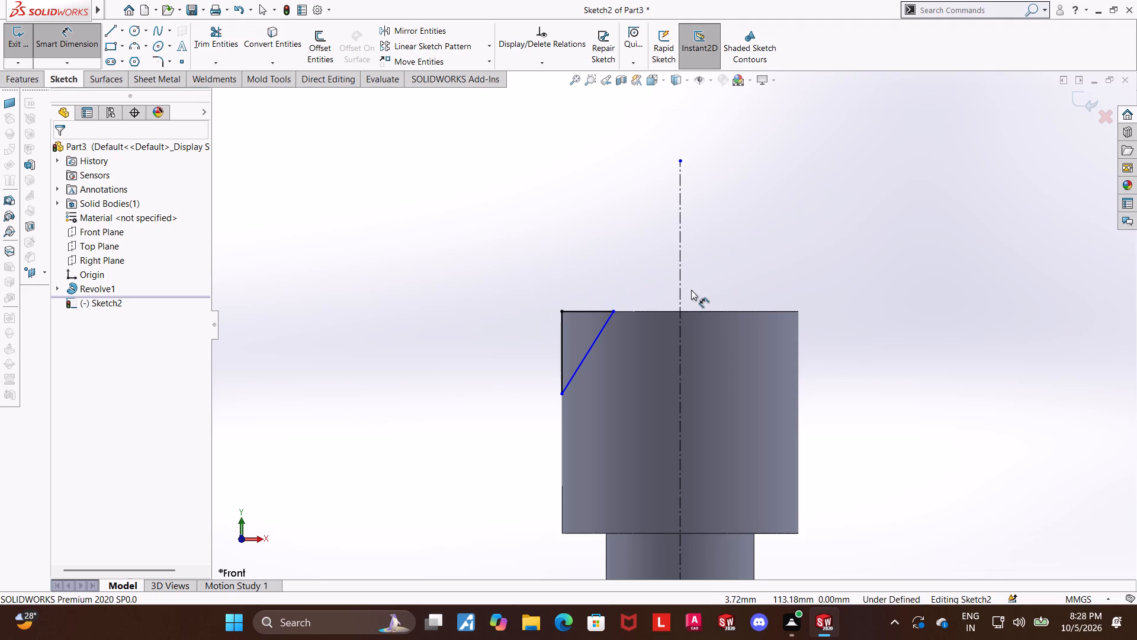
pyautogui.click(616, 309)
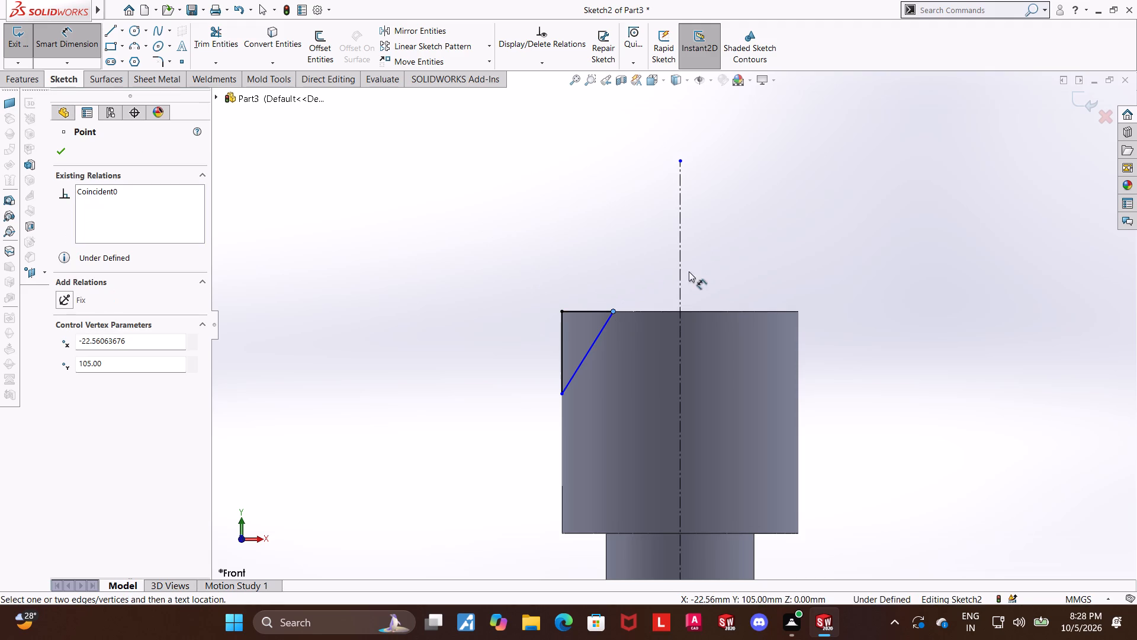
pyautogui.click(683, 275)
pyautogui.click(626, 268)
pyautogui.write('20')
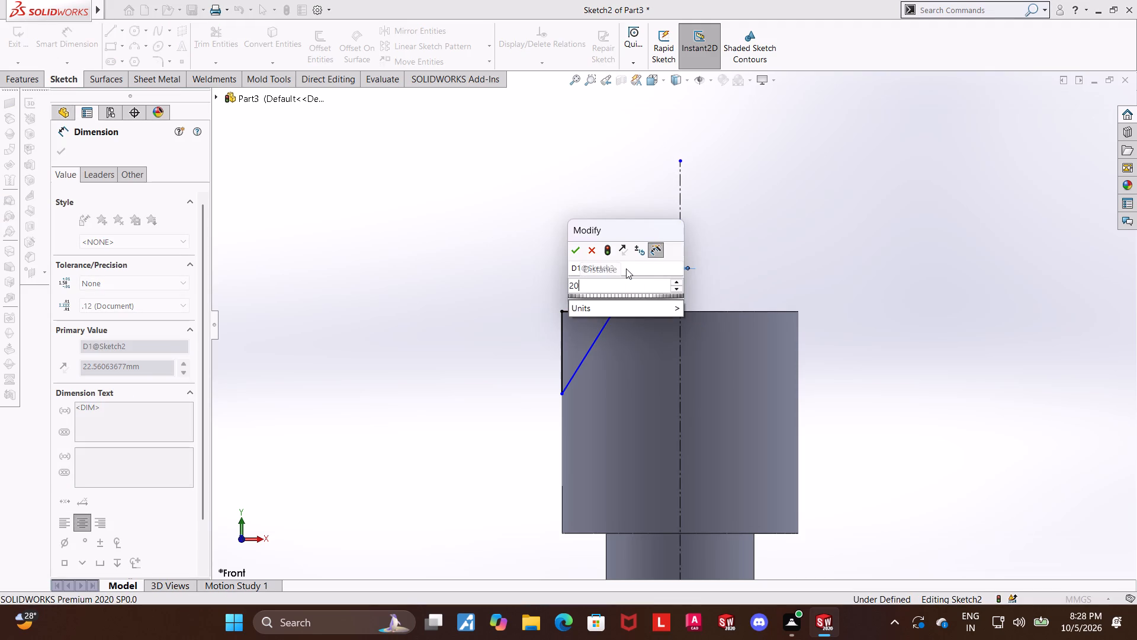
pyautogui.press('Return')
pyautogui.press('Escape')
pyautogui.press('Escape')
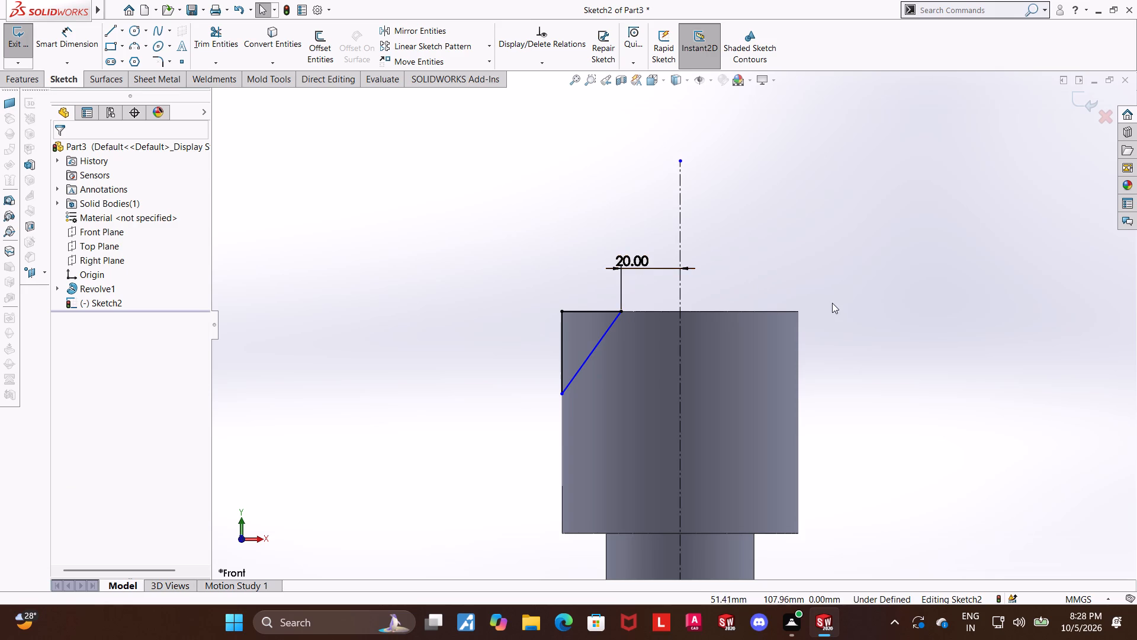
# Dimension the triangle's lower vertex at a height of 70 mm above the origin.
pyautogui.scroll(-1, 825, 299)
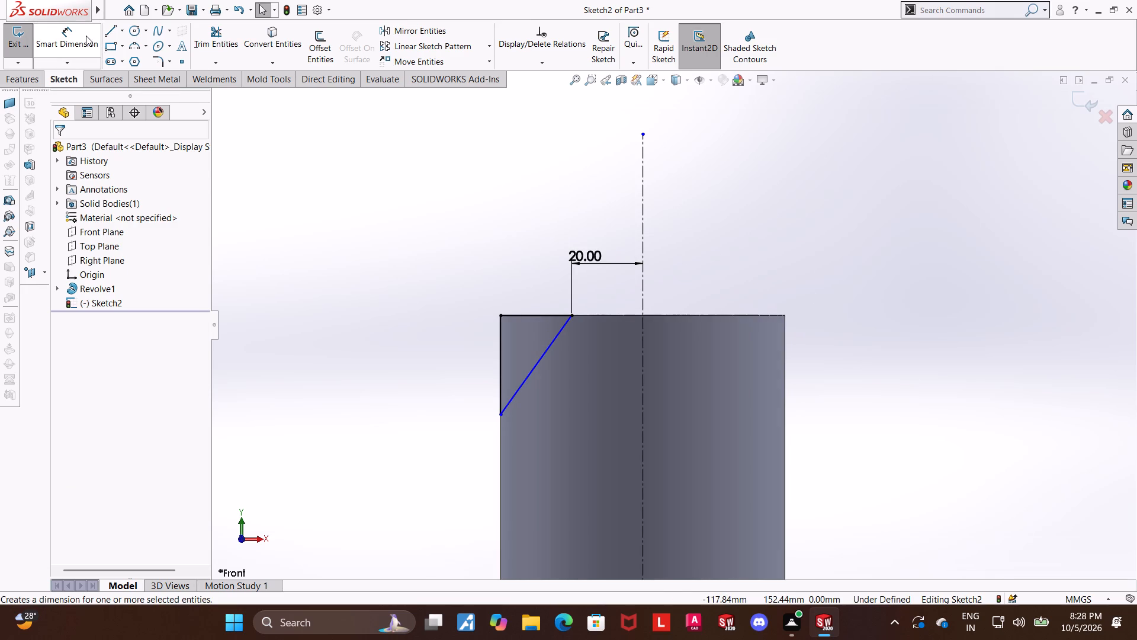
pyautogui.click(86, 36)
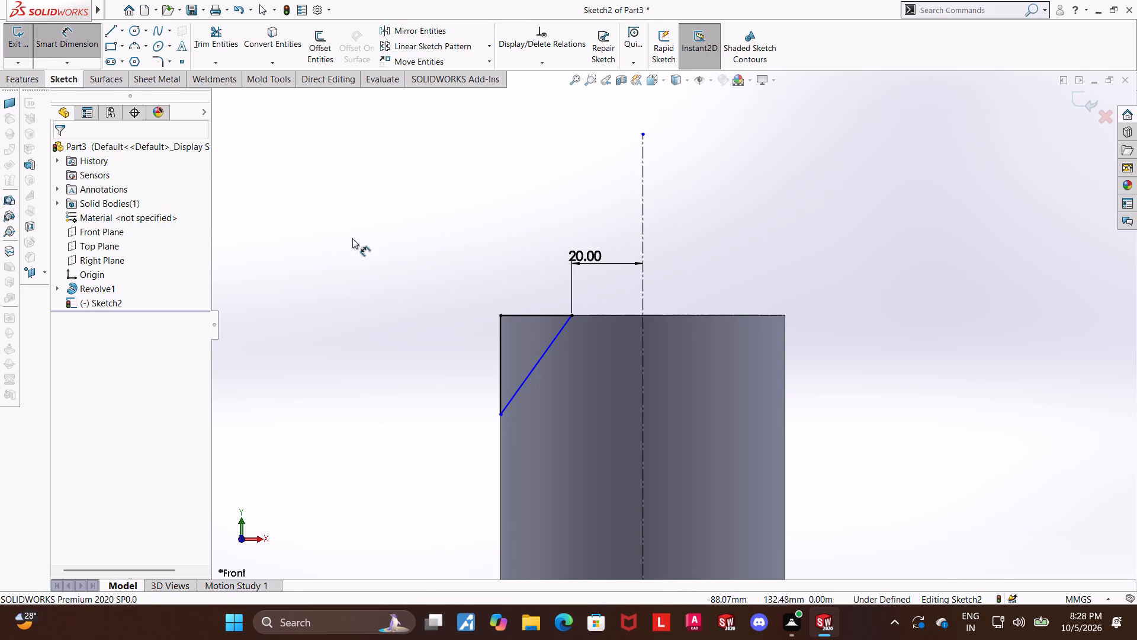
pyautogui.click(500, 414)
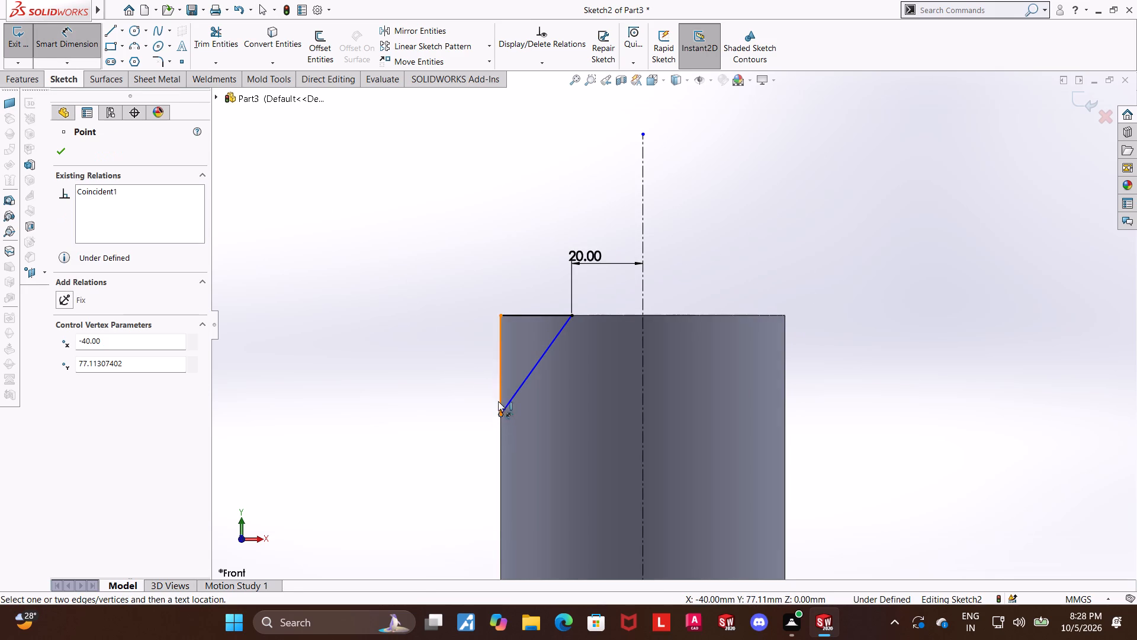
pyautogui.scroll(3, 496, 396)
pyautogui.scroll(1, 535, 363)
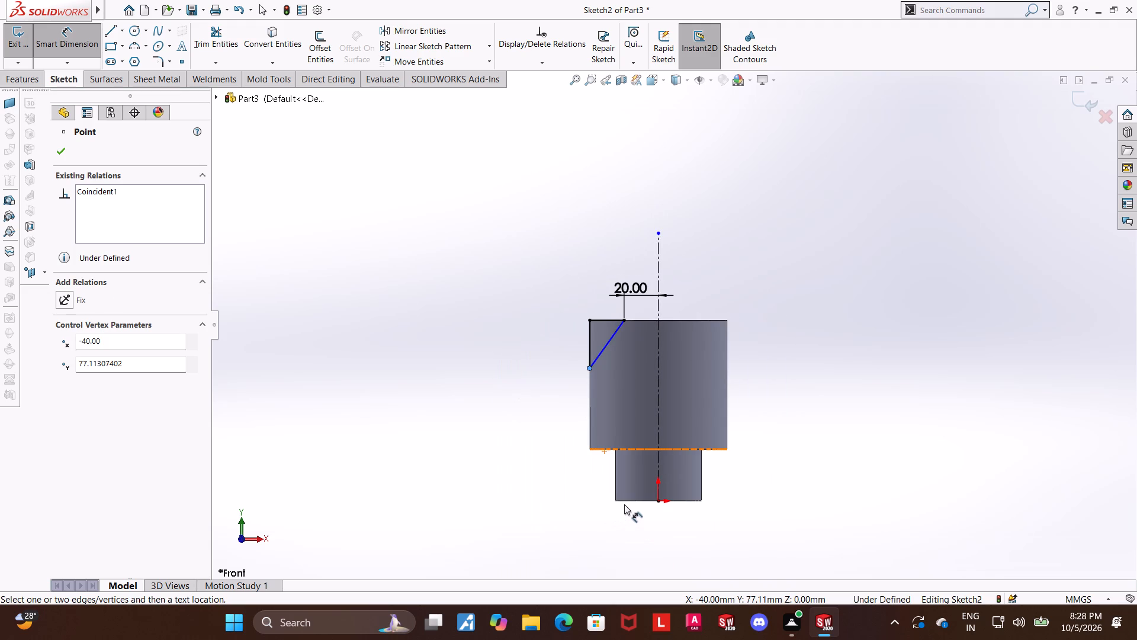
pyautogui.click(660, 504)
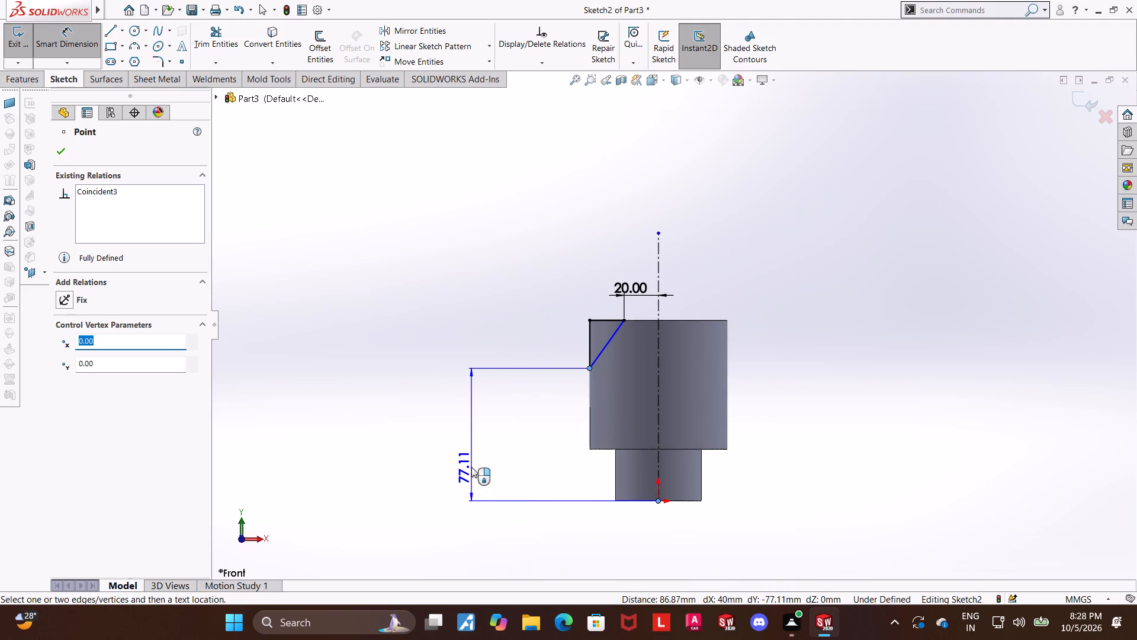
pyautogui.click(471, 467)
pyautogui.write('70')
pyautogui.press('Return')
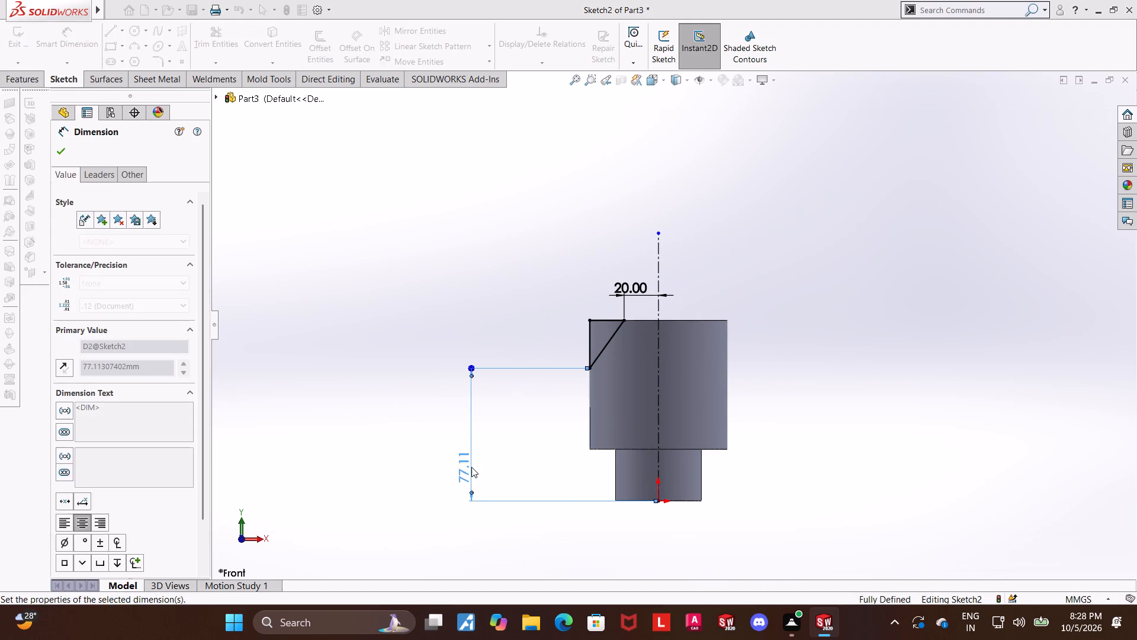
pyautogui.press('Escape')
pyautogui.press('Escape')
pyautogui.click(918, 387)
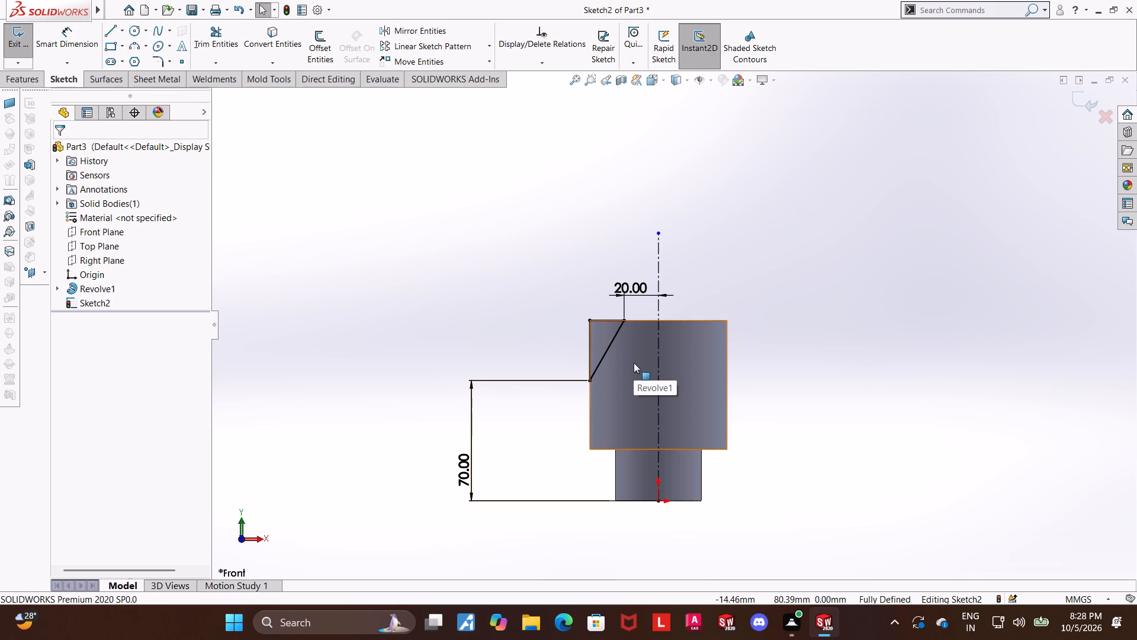
pyautogui.click(791, 351)
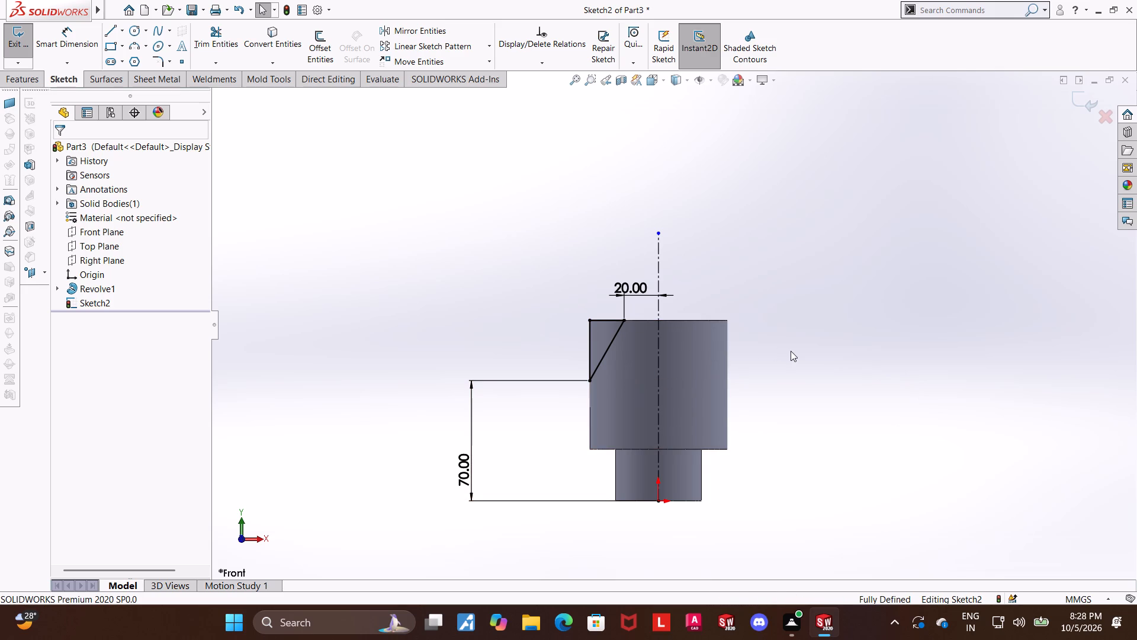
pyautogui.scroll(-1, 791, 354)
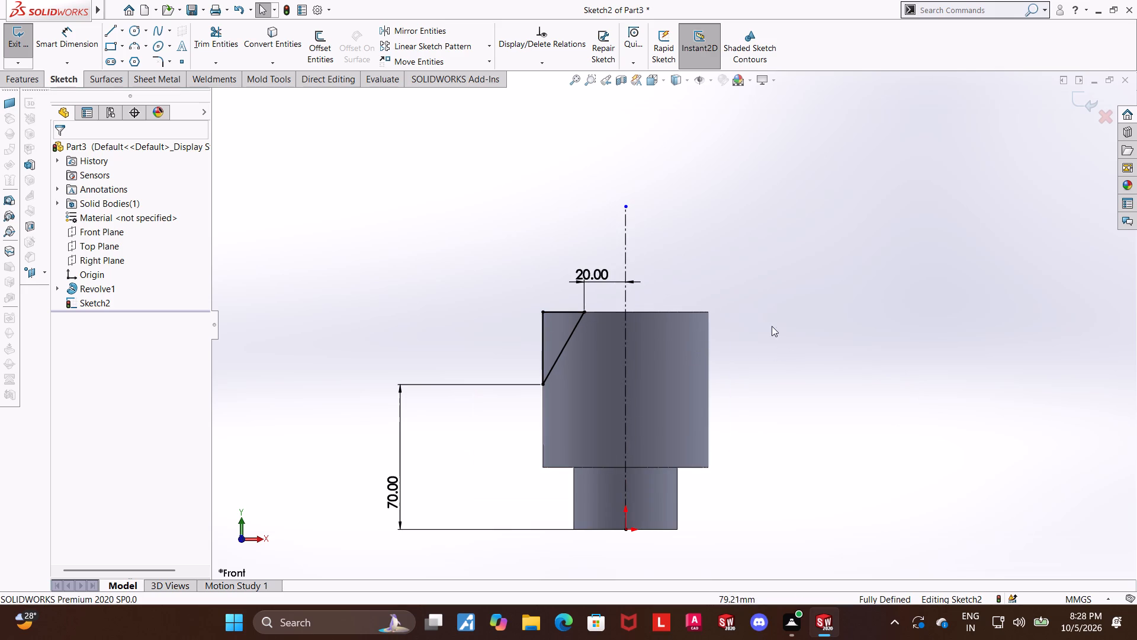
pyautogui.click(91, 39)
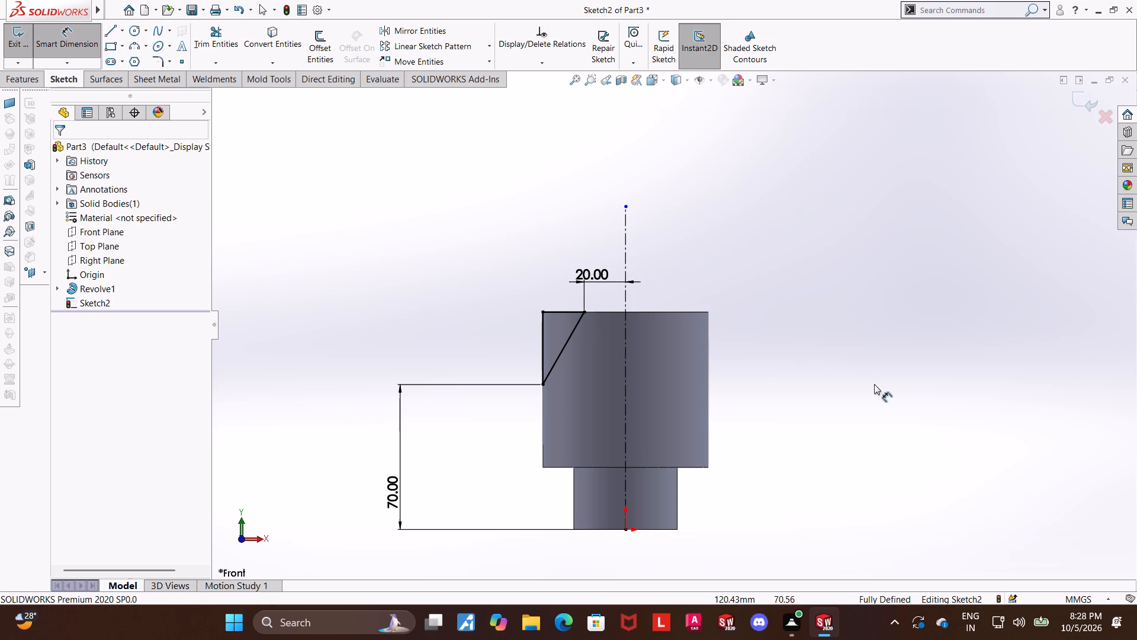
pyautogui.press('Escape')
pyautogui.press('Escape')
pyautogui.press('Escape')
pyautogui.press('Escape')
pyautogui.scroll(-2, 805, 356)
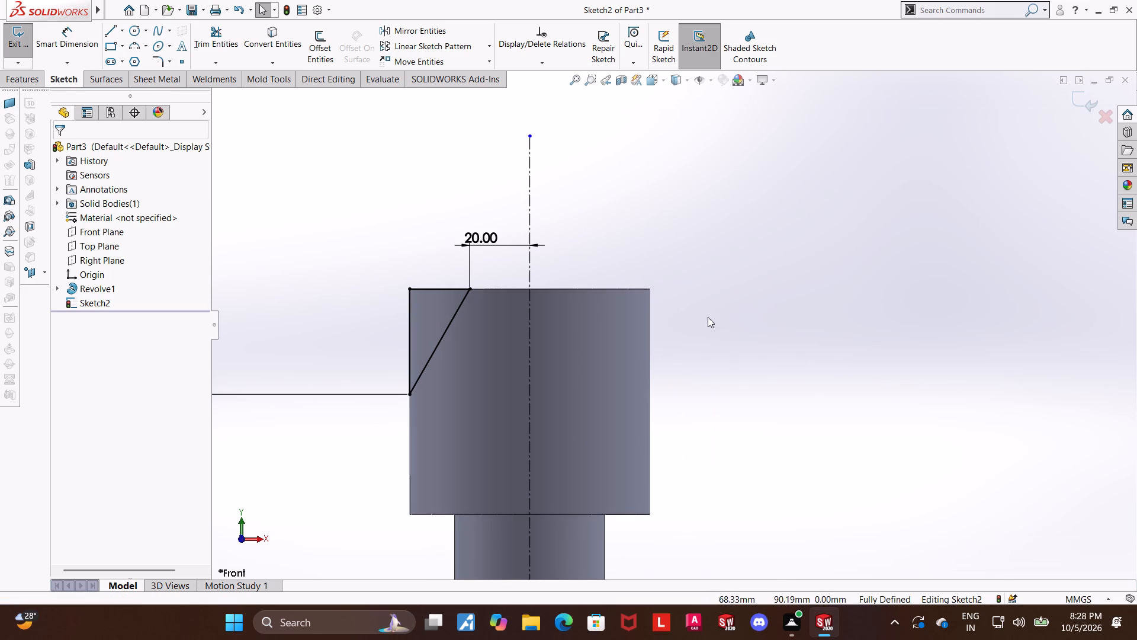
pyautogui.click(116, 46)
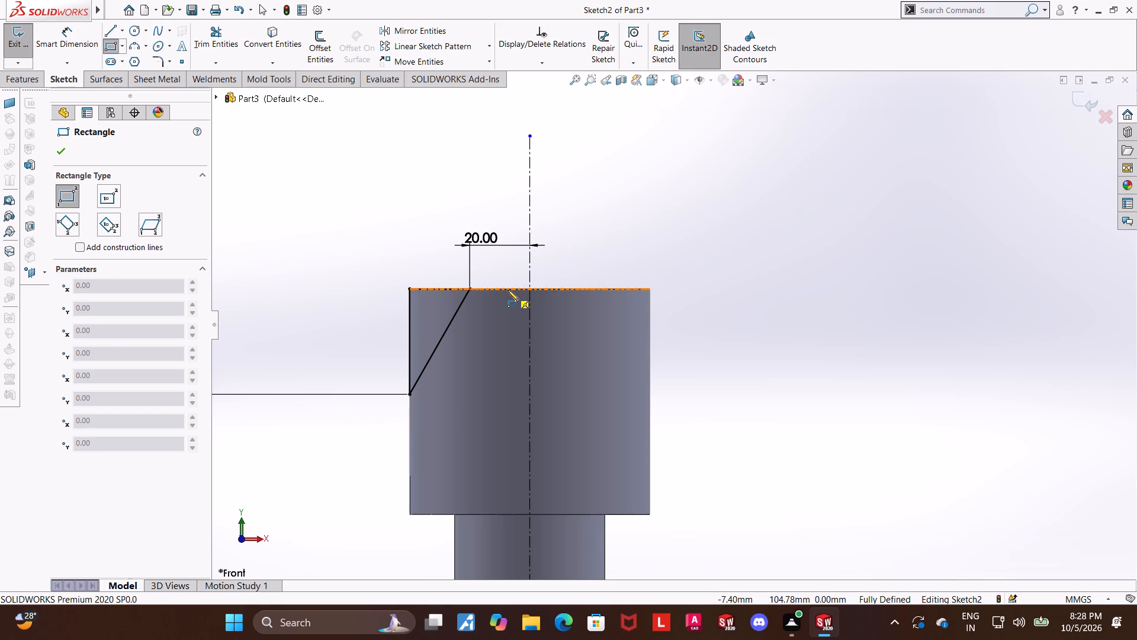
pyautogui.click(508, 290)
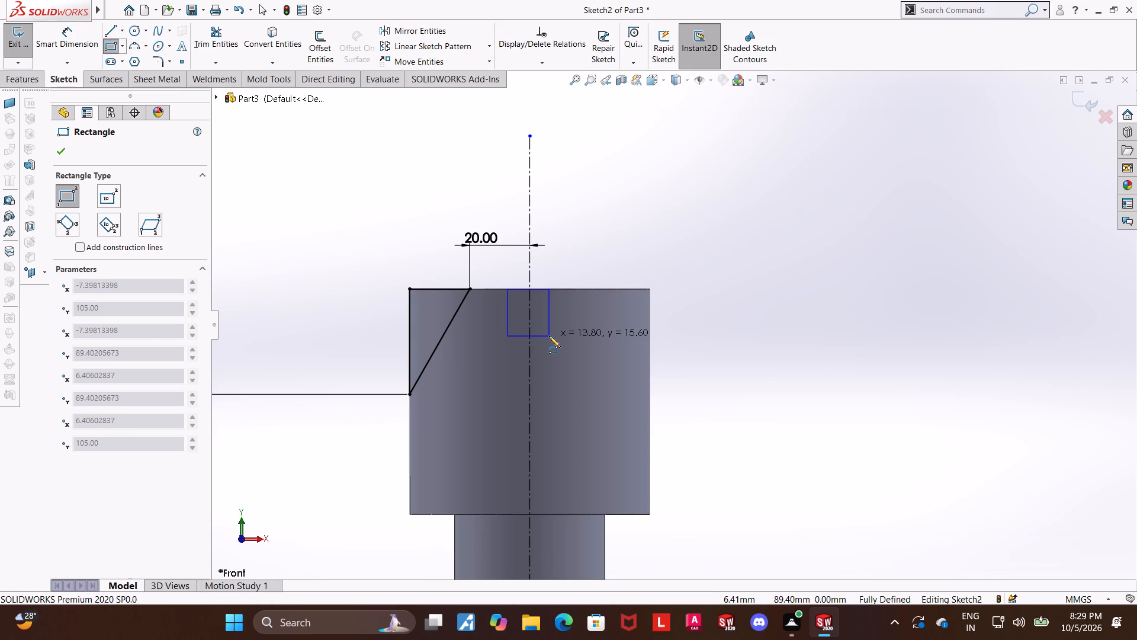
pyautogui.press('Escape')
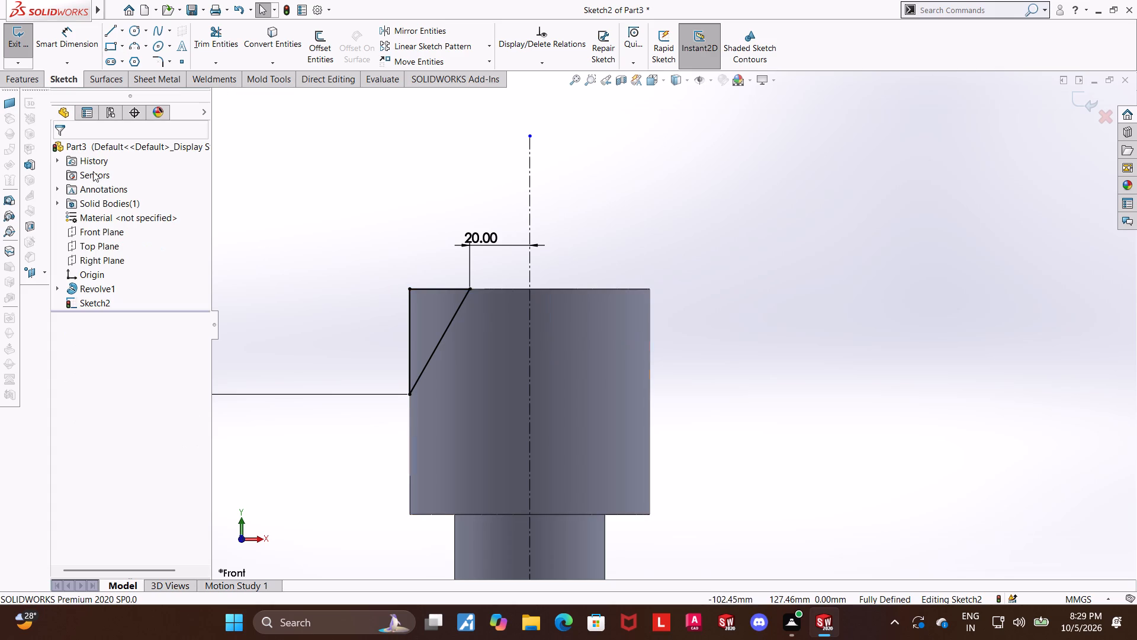
# Draw a circle about 48 mm in diameter, centred on the centerline in the upper part of the larger cylinder.
pyautogui.click(132, 31)
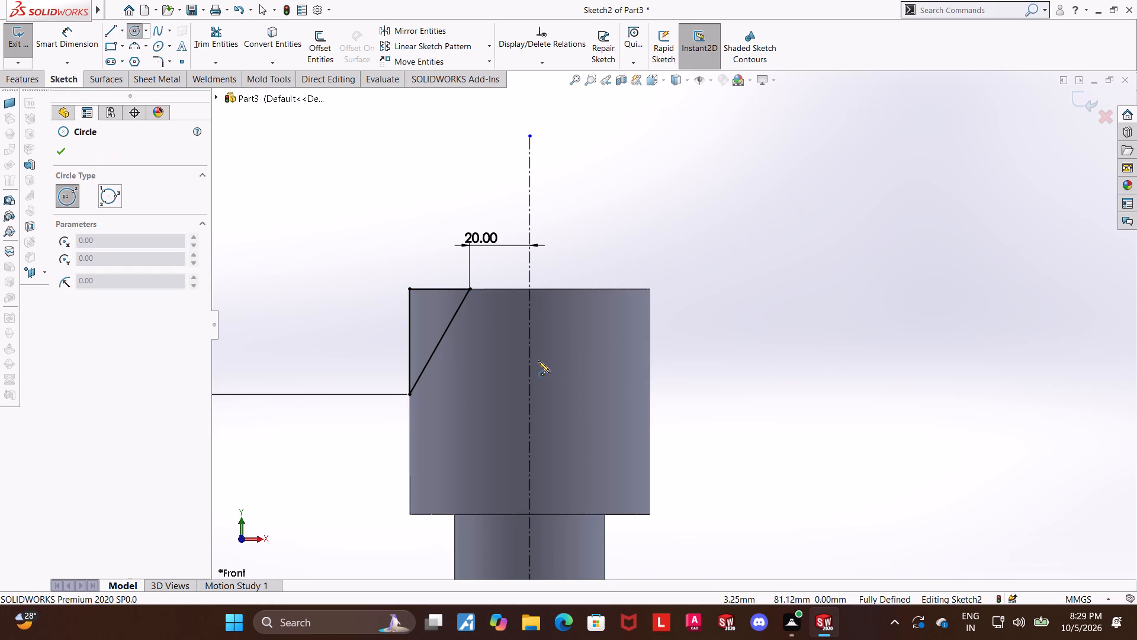
pyautogui.click(532, 359)
pyautogui.click(601, 350)
pyautogui.press('Escape')
pyautogui.press('Escape')
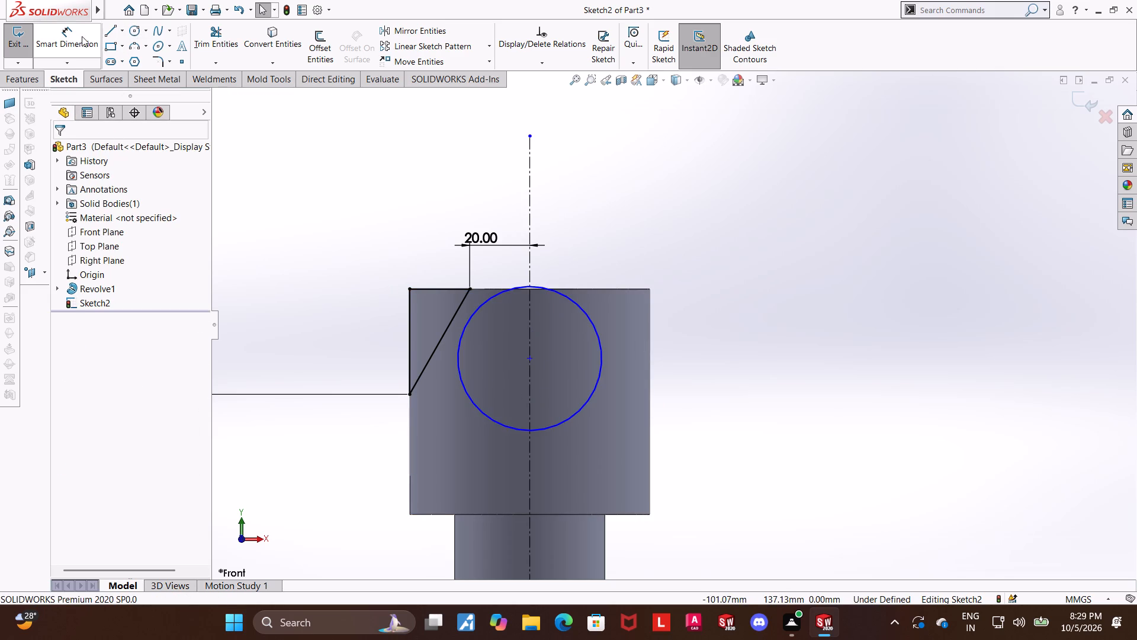
# Dimension the circle's diameter and set it to 40 mm.
pyautogui.click(81, 35)
pyautogui.click(590, 319)
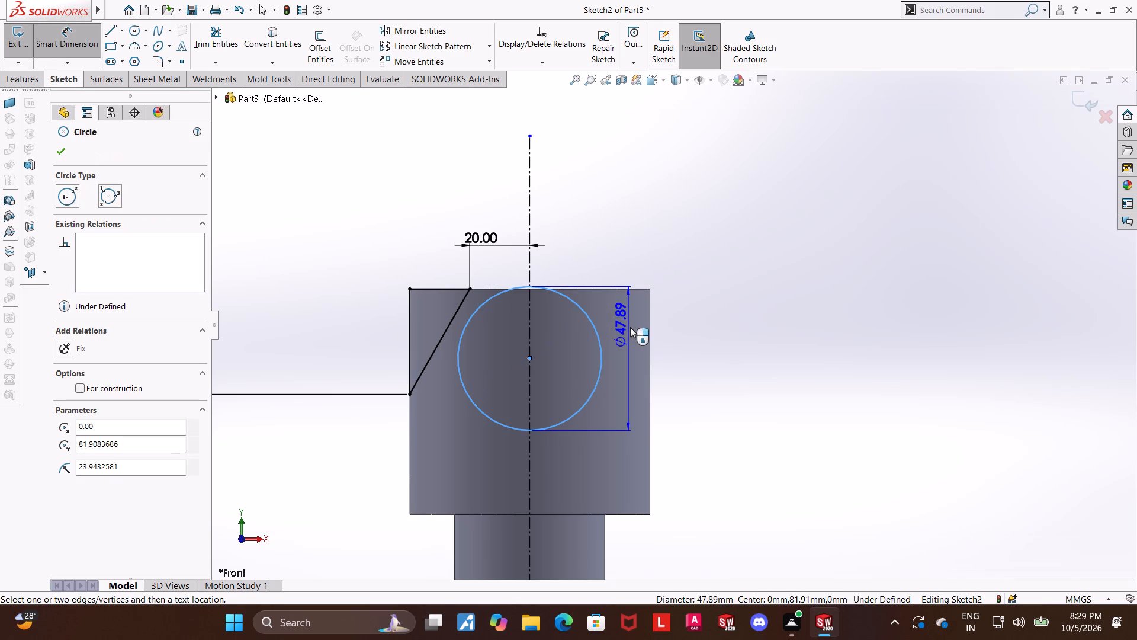
pyautogui.click(628, 334)
pyautogui.write('40')
pyautogui.press('Return')
pyautogui.press('Escape')
pyautogui.press('Escape')
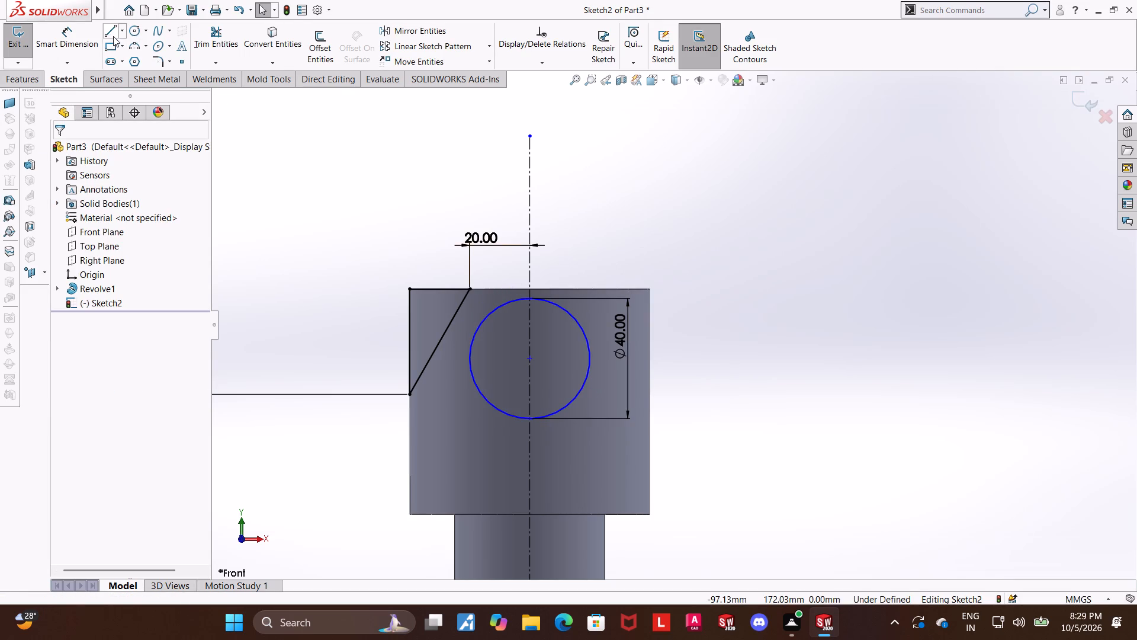
# Draw connected lines from the circle's left quadrant about 52 mm down to the larger cylinder's bottom edge, 40 mm across, and up to its right quadrant.
pyautogui.click(110, 34)
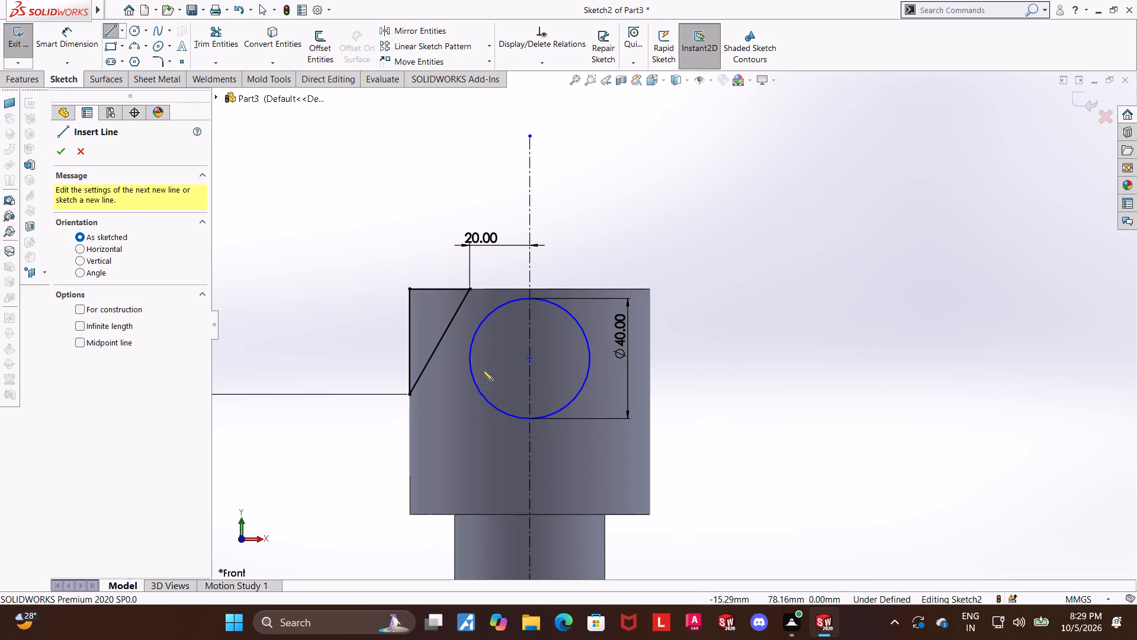
pyautogui.click(470, 360)
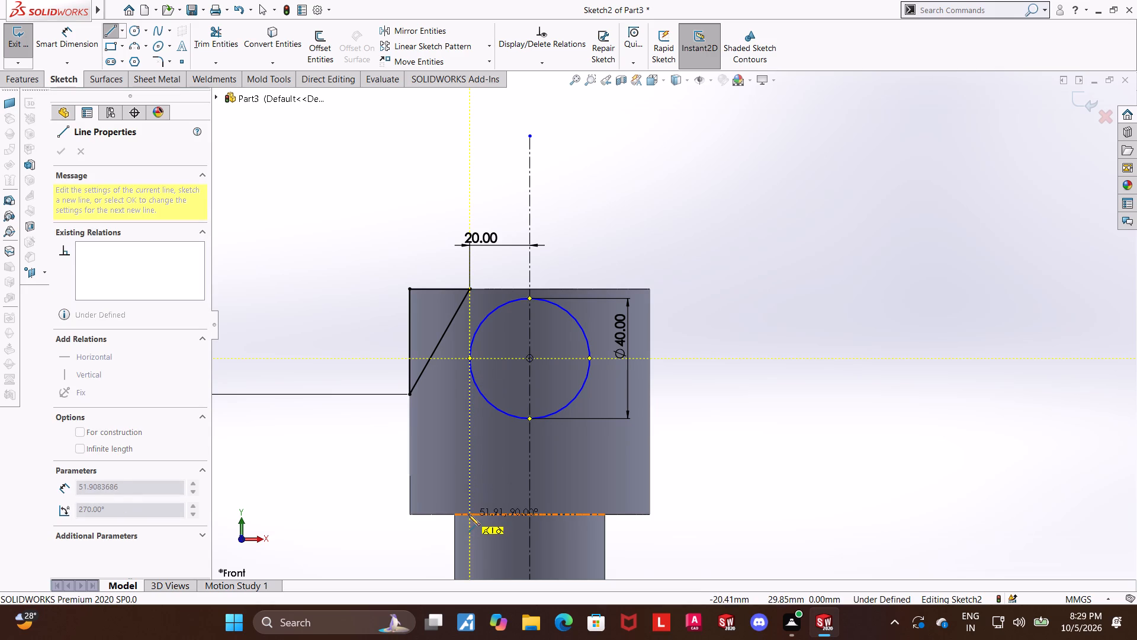
pyautogui.click(468, 514)
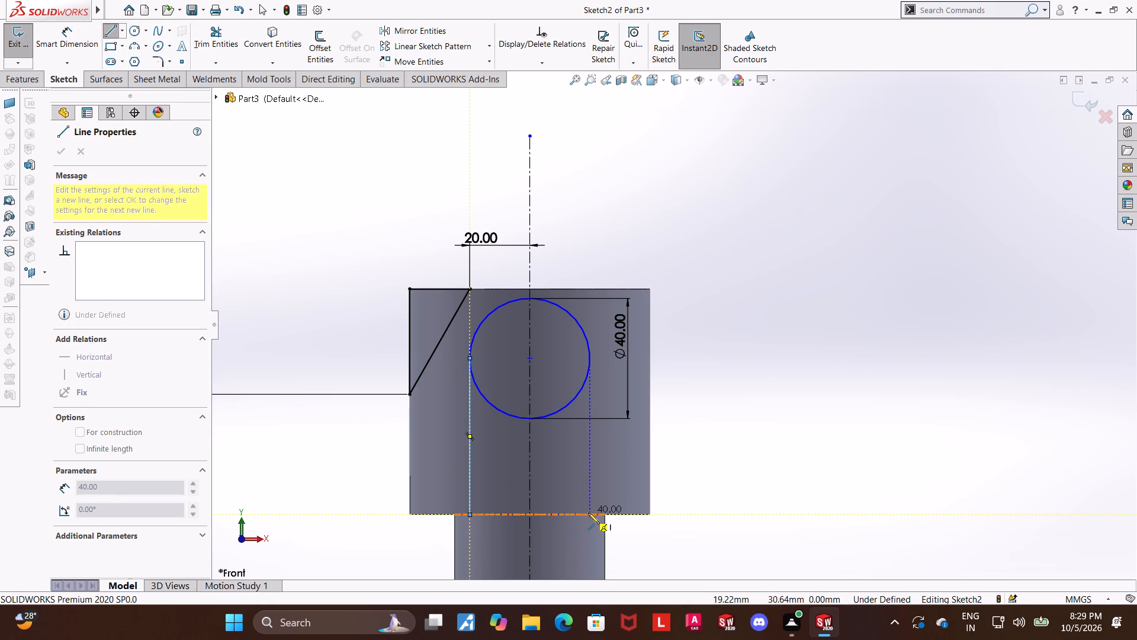
pyautogui.click(588, 513)
pyautogui.click(590, 360)
pyautogui.press('Escape')
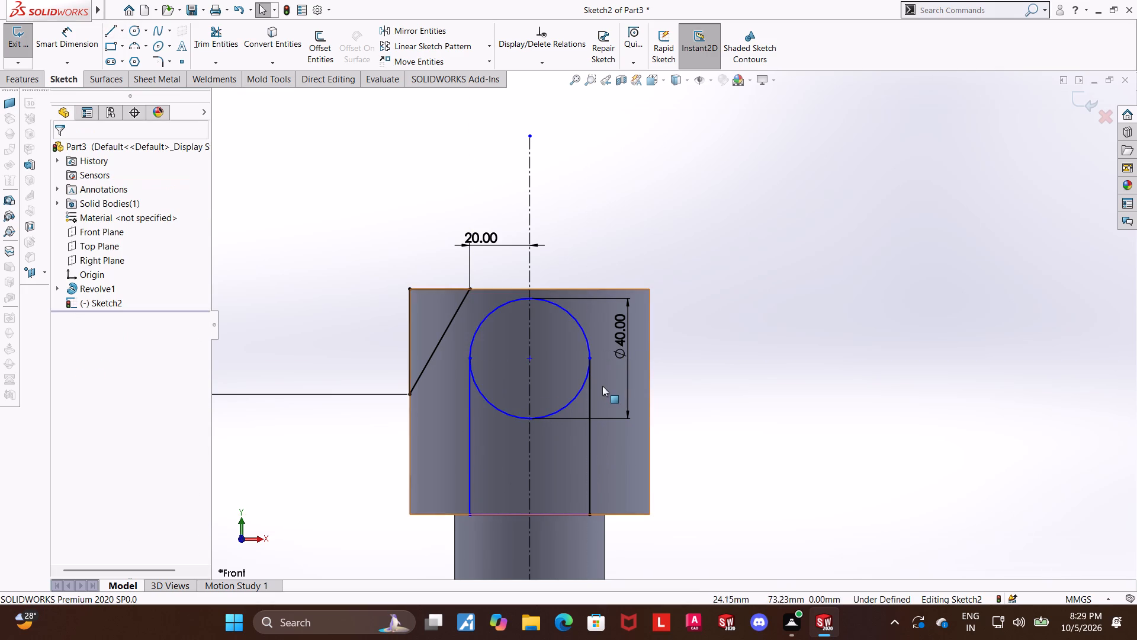
pyautogui.press('Escape')
pyautogui.press('Escape')
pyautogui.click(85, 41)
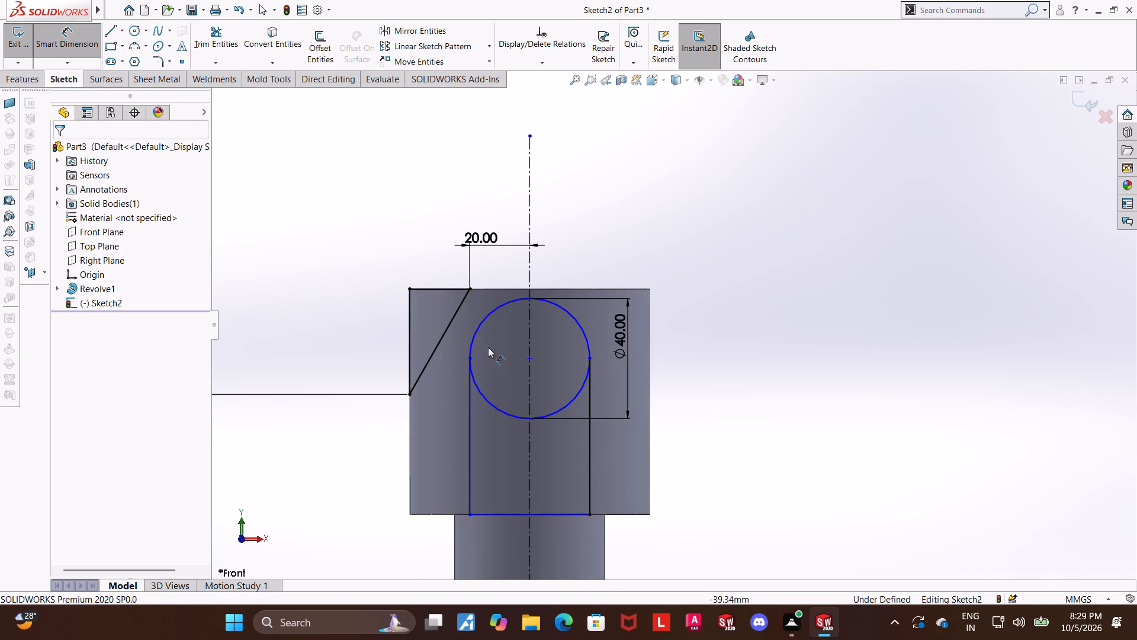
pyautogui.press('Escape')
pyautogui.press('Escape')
# Trim away the lower half of the circle between the two vertical lines, leaving an arch-topped slot profile.
pyautogui.click(213, 33)
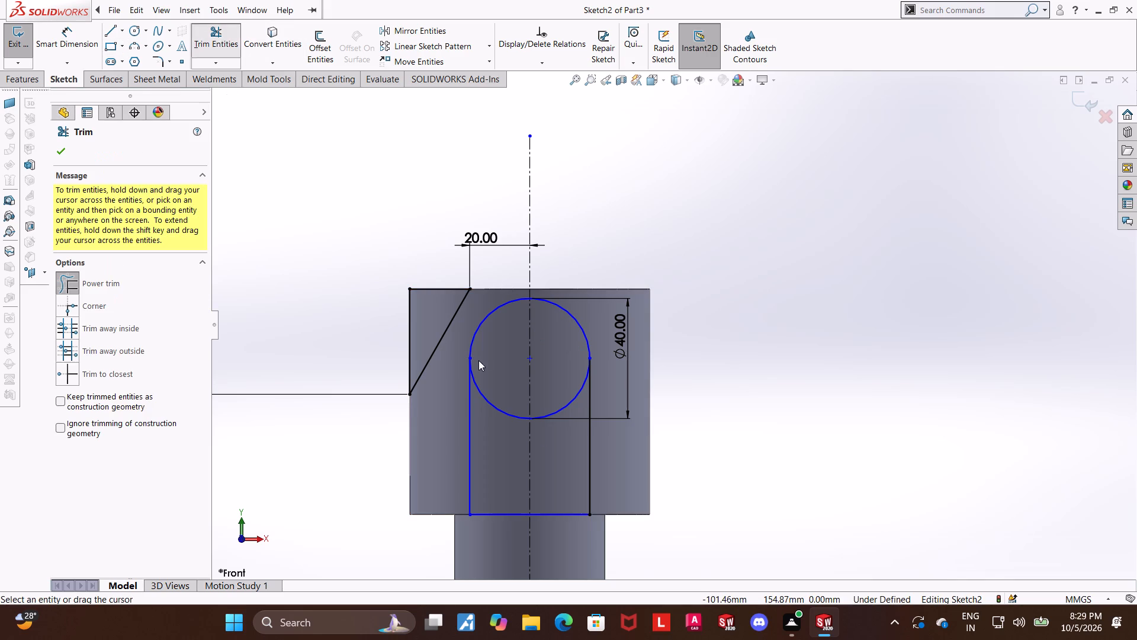
pyautogui.scroll(-1, 539, 443)
pyautogui.moveTo(506, 371); pyautogui.dragTo(506, 396)
pyautogui.moveTo(522, 364); pyautogui.dragTo(478, 463)
pyautogui.moveTo(553, 360); pyautogui.dragTo(554, 459)
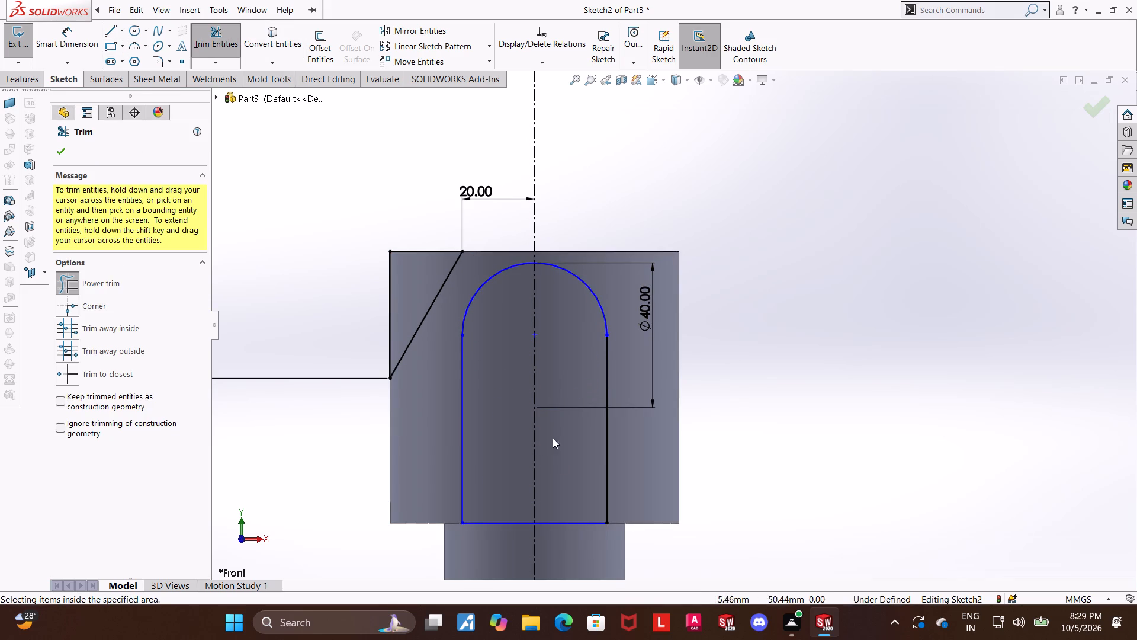
pyautogui.press('Escape')
pyautogui.press('Escape')
# Dimension the length of the slot profile's horizontal bottom line.
pyautogui.click(48, 31)
pyautogui.click(59, 39)
pyautogui.scroll(2, 523, 467)
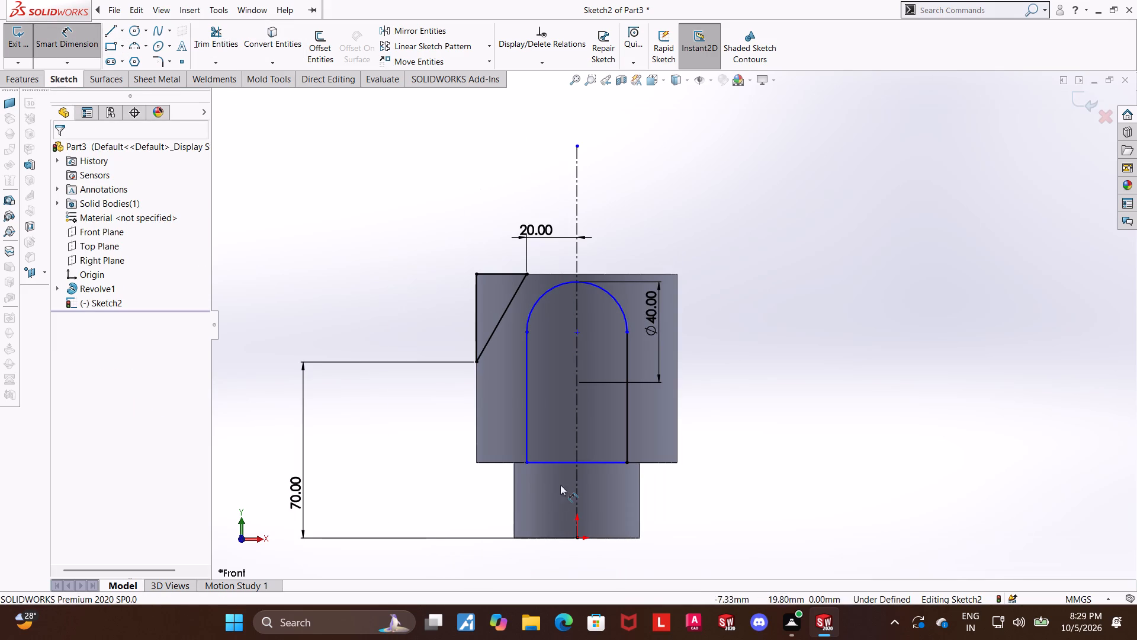
pyautogui.click(560, 462)
pyautogui.click(560, 497)
pyautogui.click(512, 476)
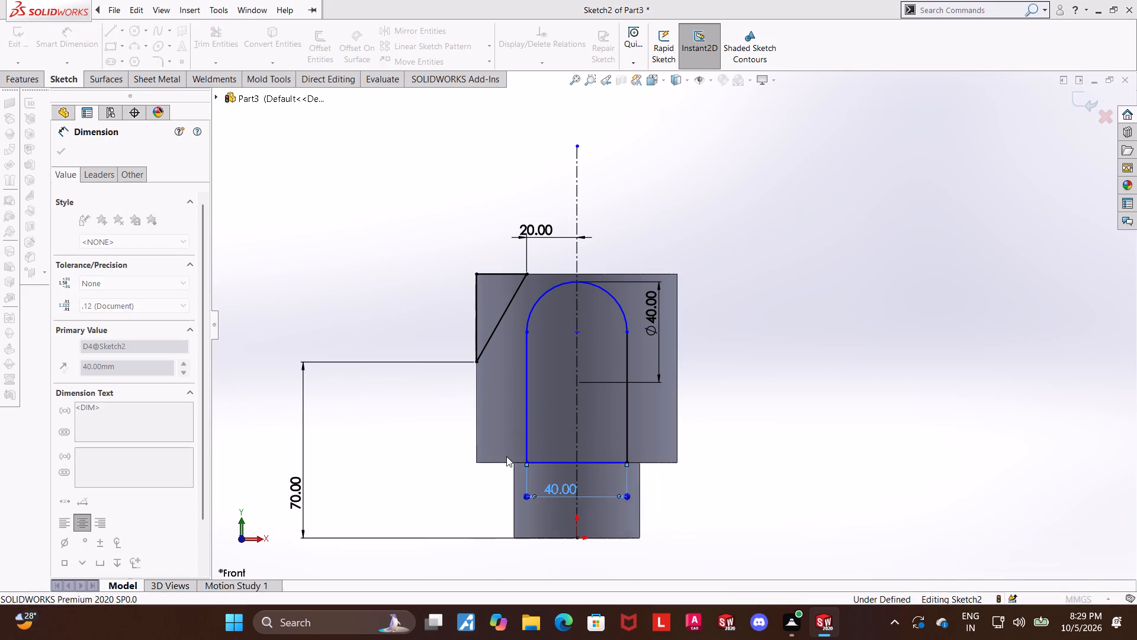
pyautogui.press('Escape')
pyautogui.press('Escape')
# Dimension the vertical distance from the arc's centre to the midpoint of the slot's bottom line as 48 mm.
pyautogui.click(86, 27)
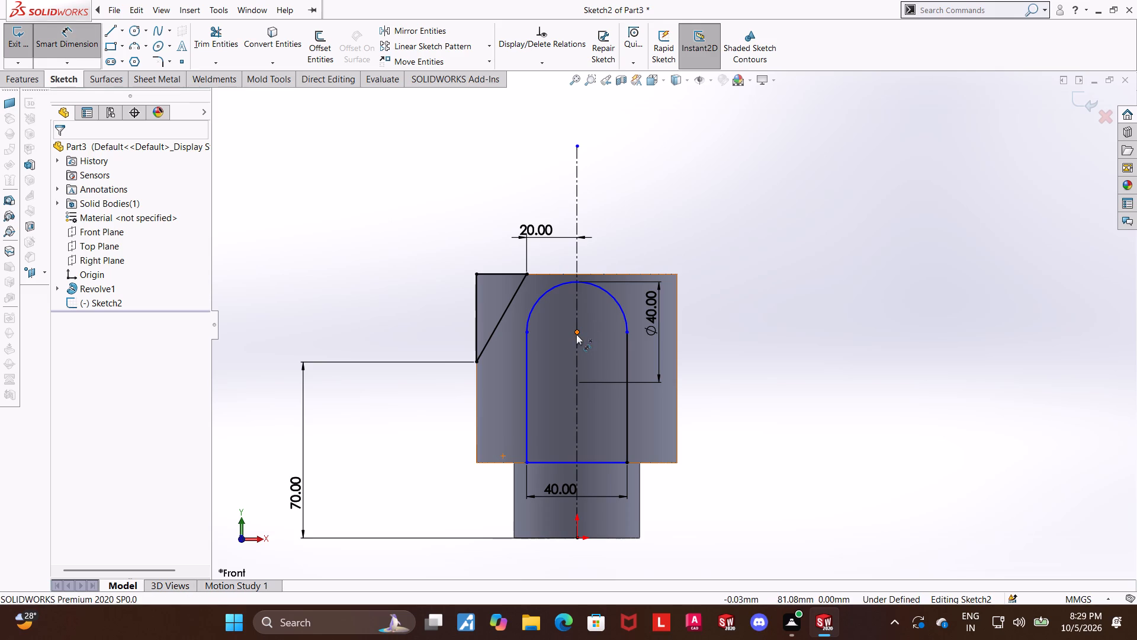
pyautogui.click(576, 334)
pyautogui.click(579, 465)
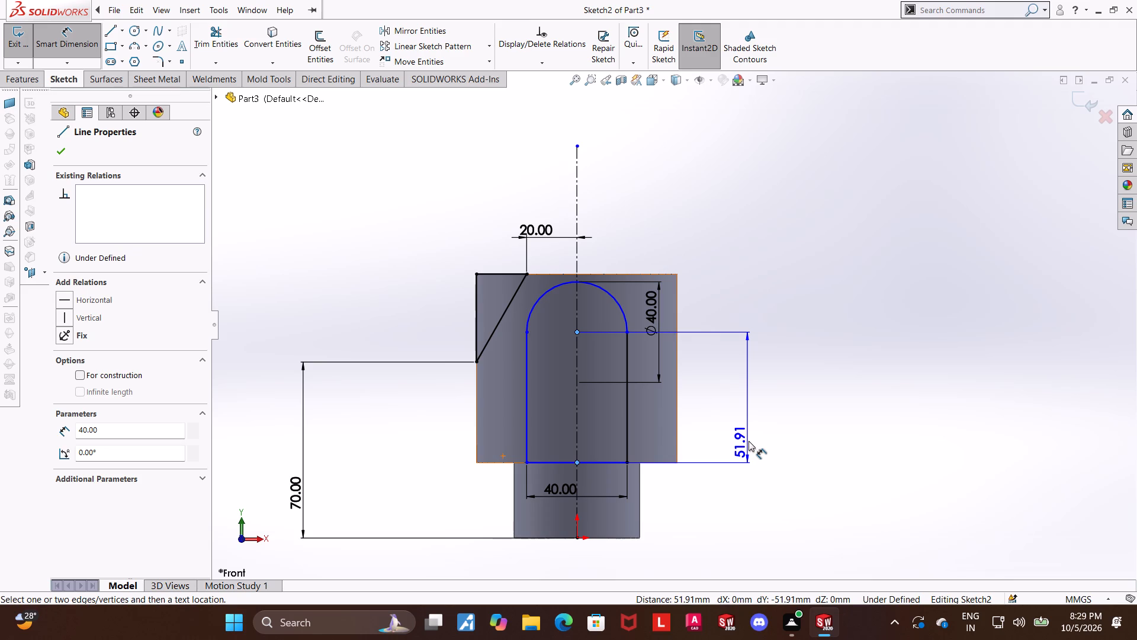
pyautogui.click(749, 441)
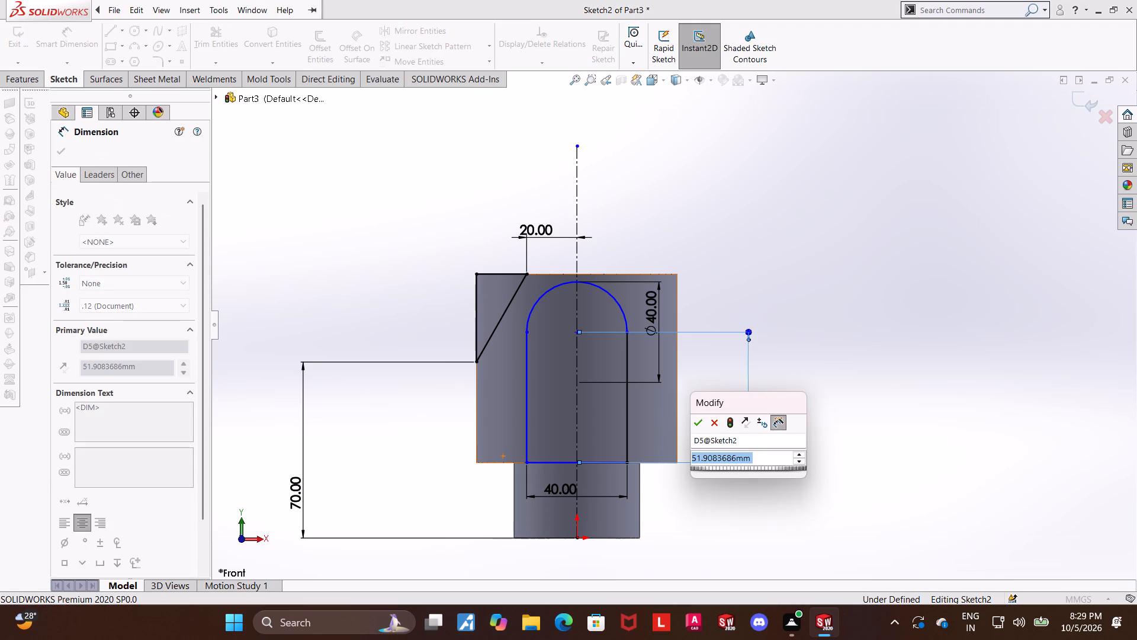
pyautogui.write('48')
pyautogui.press('Return')
pyautogui.press('Escape')
pyautogui.press('Escape')
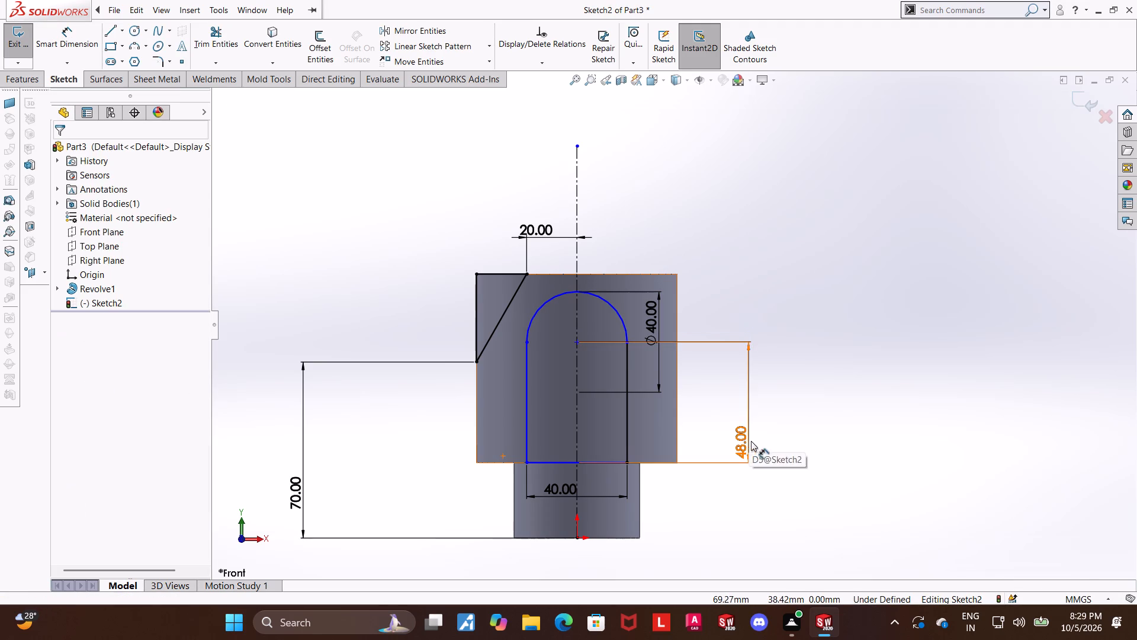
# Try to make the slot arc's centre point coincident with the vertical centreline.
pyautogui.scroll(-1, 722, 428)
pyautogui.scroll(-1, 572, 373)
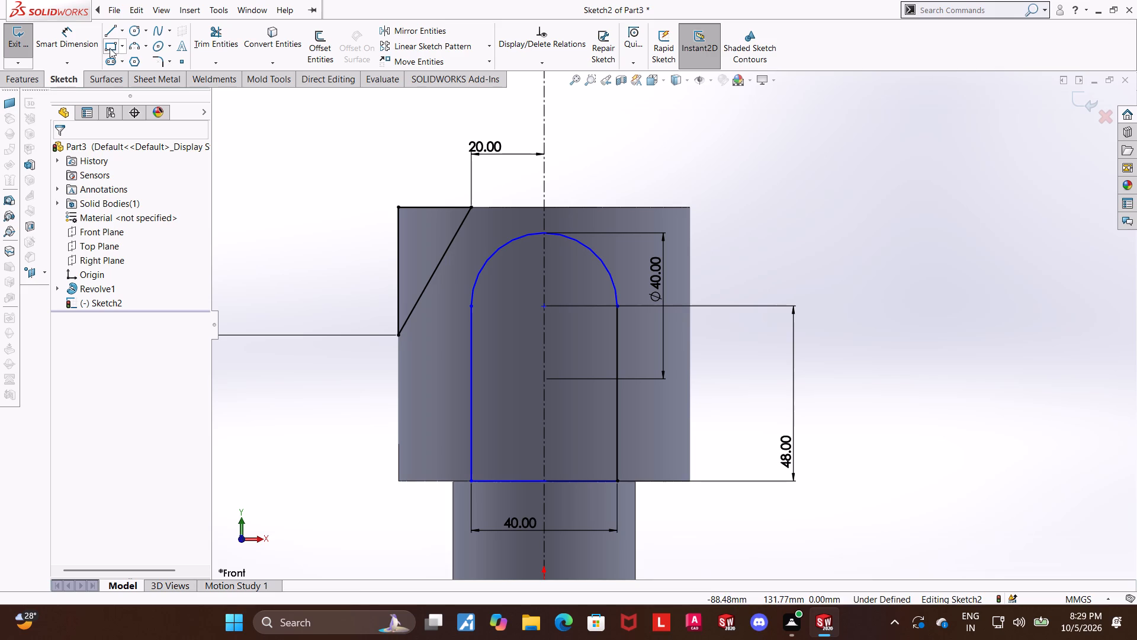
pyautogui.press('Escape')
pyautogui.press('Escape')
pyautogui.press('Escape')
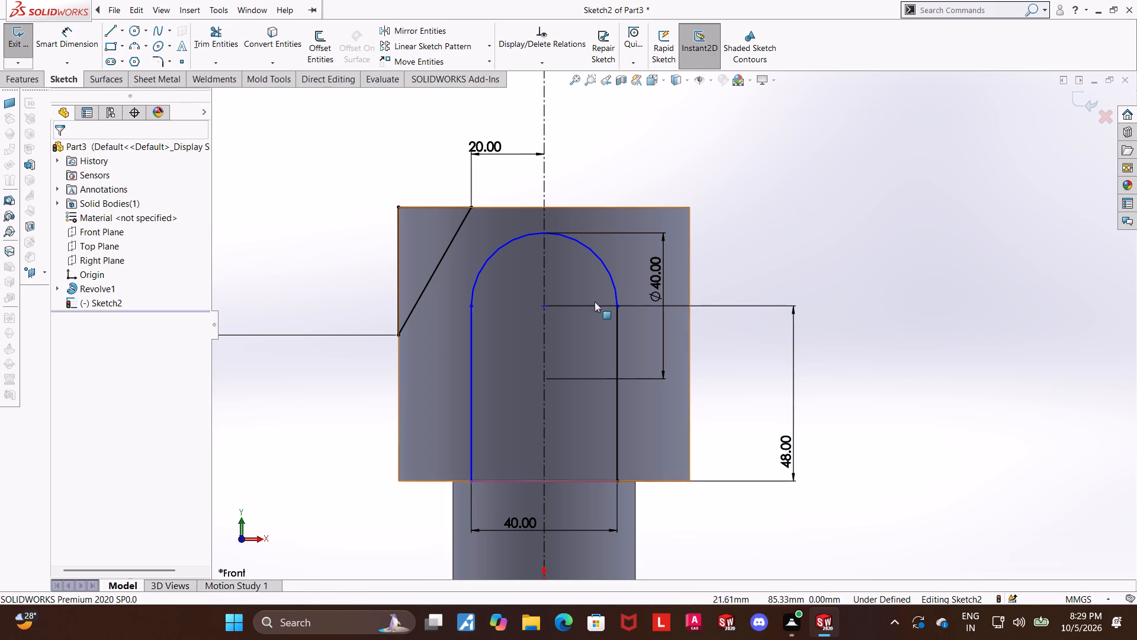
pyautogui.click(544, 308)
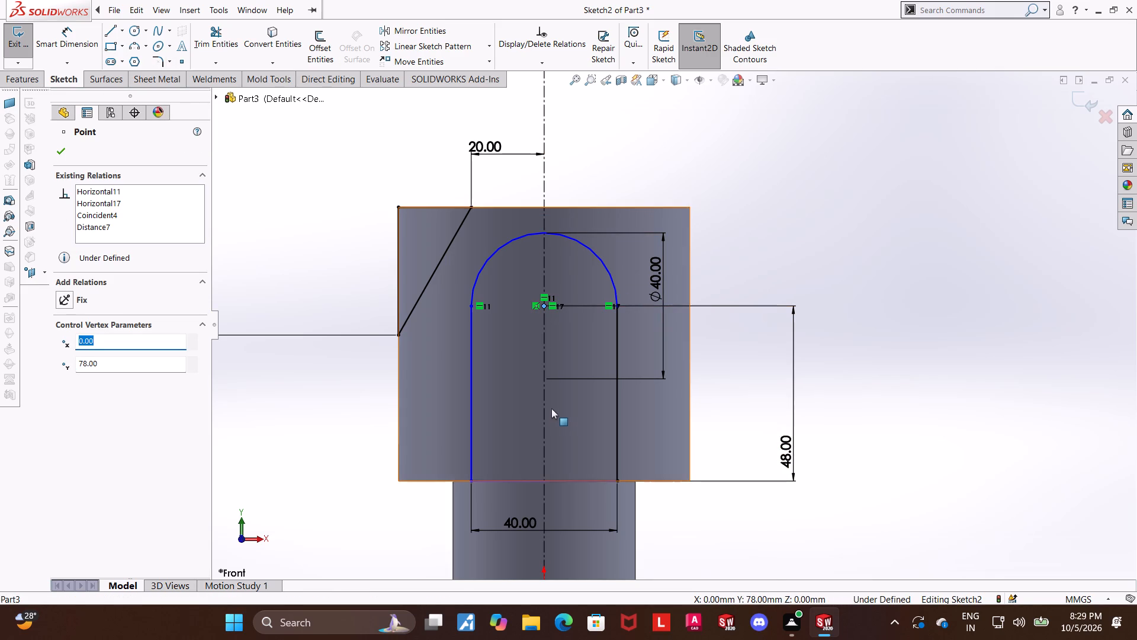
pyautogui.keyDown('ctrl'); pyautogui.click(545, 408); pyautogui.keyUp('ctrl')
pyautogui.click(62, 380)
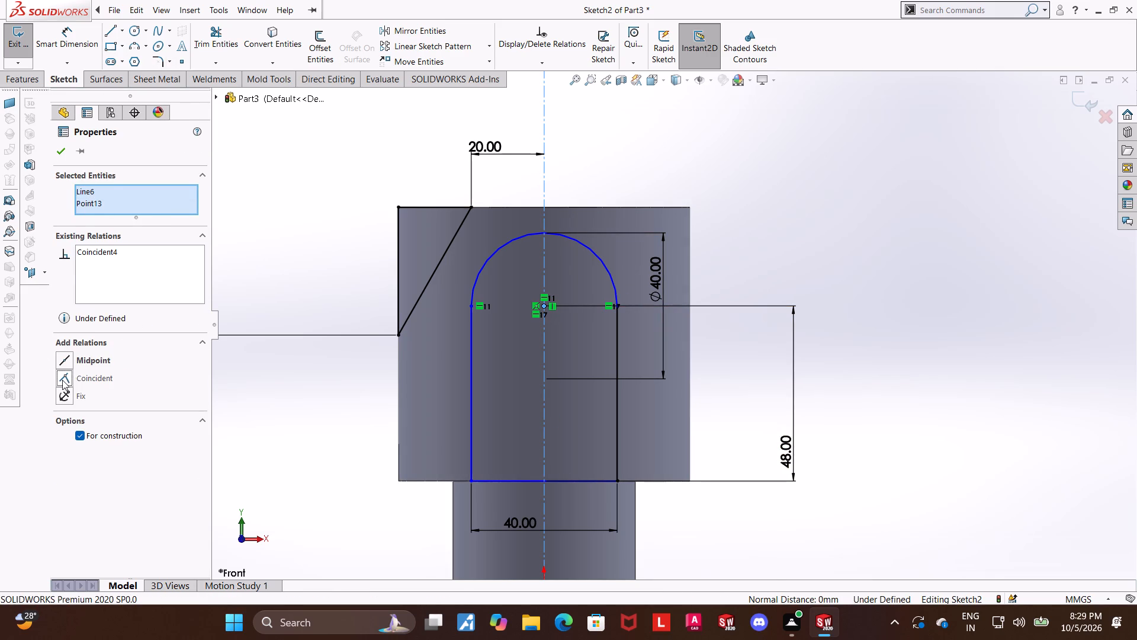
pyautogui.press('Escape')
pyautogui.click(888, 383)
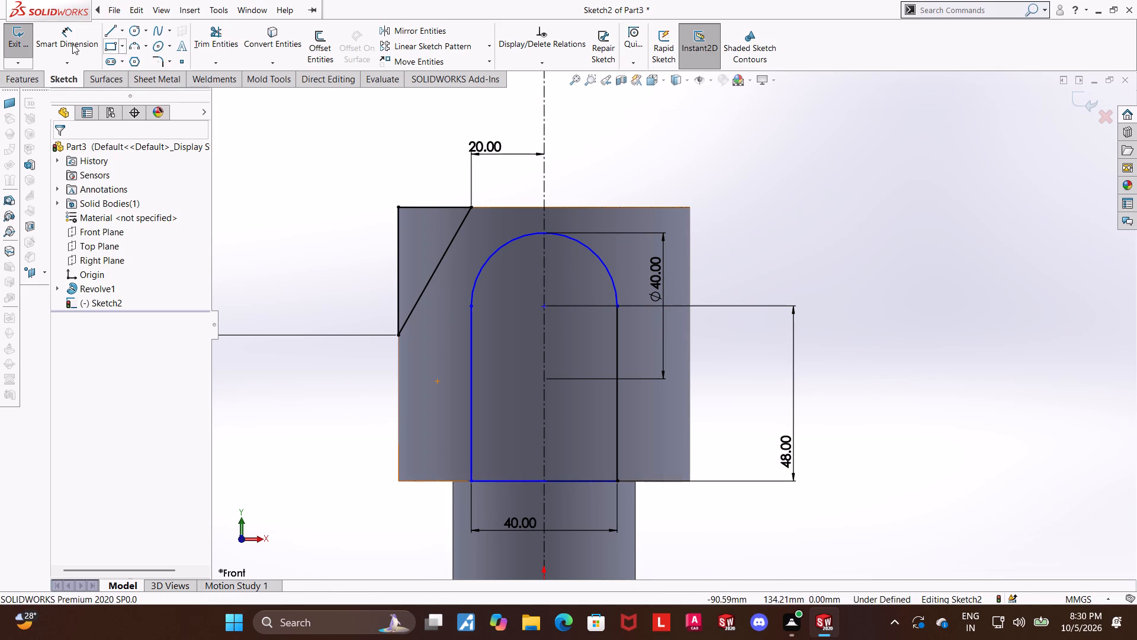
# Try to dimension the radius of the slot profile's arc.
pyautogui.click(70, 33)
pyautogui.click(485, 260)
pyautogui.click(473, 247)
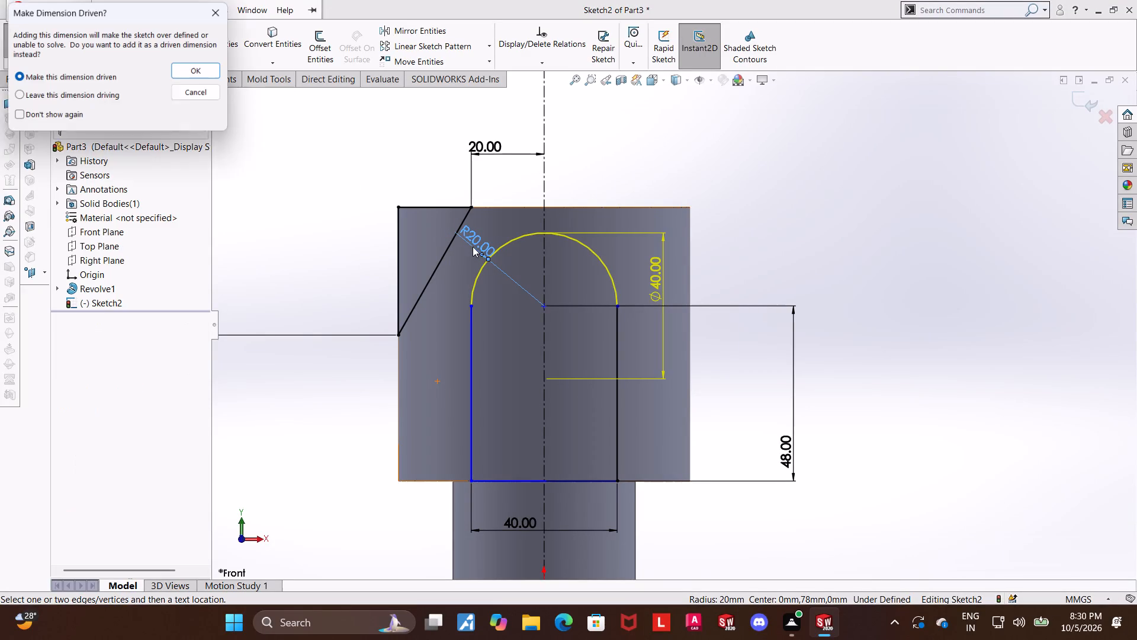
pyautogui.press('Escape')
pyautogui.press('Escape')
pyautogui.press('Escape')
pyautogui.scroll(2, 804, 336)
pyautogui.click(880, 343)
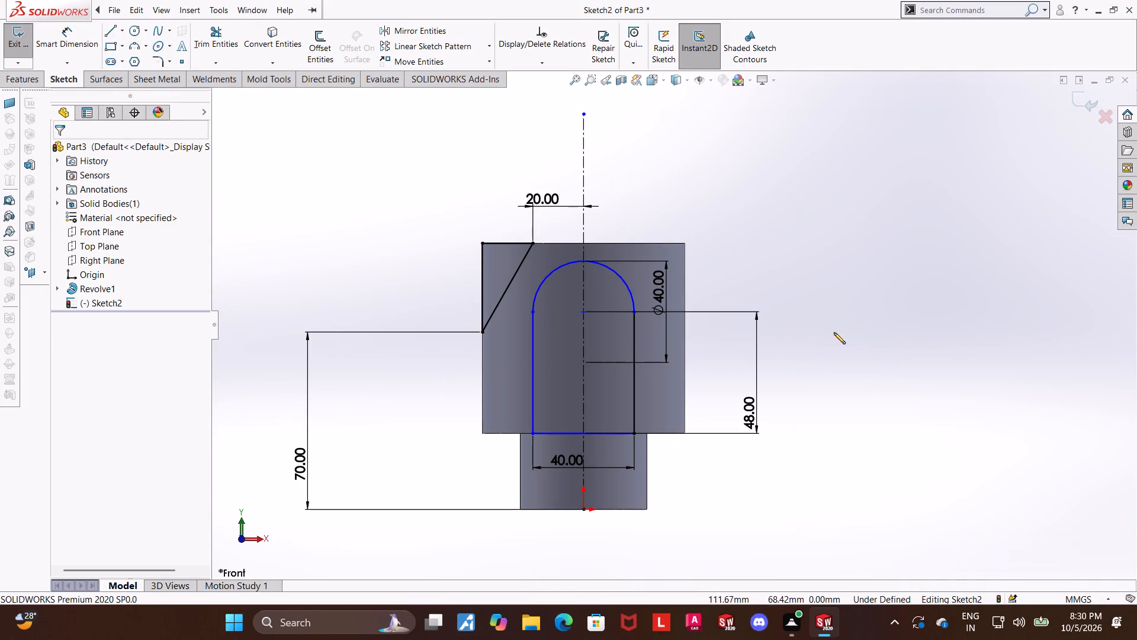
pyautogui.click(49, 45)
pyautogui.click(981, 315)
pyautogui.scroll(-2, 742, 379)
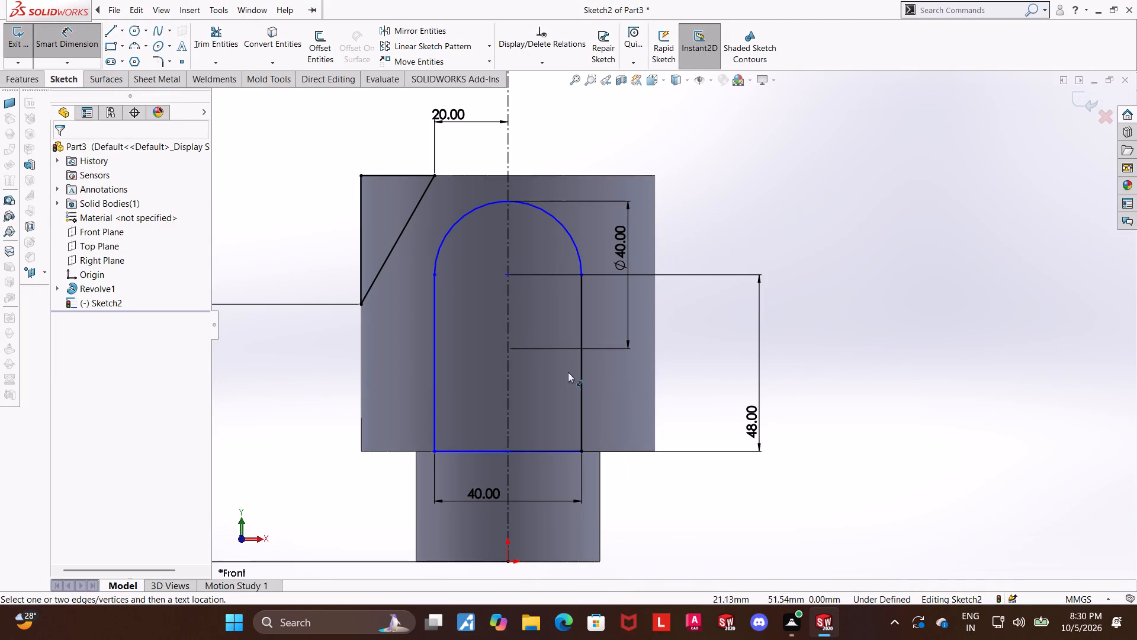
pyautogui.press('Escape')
# Make the slot profile's two vertical lines symmetric about the vertical centreline.
pyautogui.keyDown('ctrl'); pyautogui.click(432, 372); pyautogui.keyUp('ctrl')
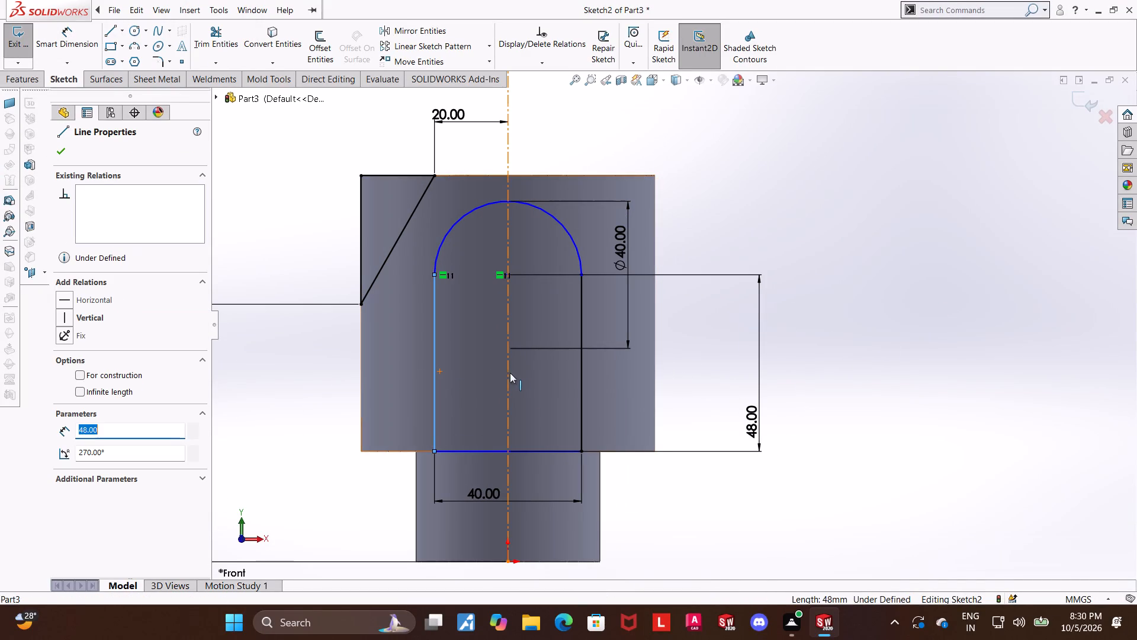
pyautogui.keyDown('ctrl'); pyautogui.click(509, 373); pyautogui.keyUp('ctrl')
pyautogui.keyDown('ctrl'); pyautogui.click(580, 376); pyautogui.keyUp('ctrl')
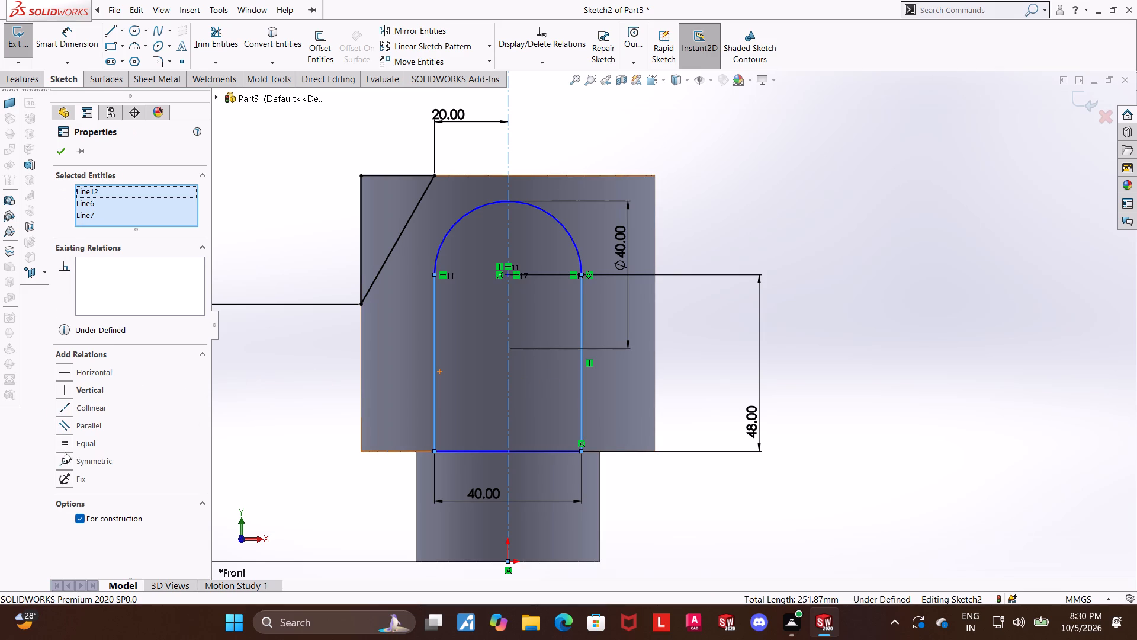
pyautogui.click(66, 456)
pyautogui.click(948, 415)
# Mirror the three lines of the triangular corner profile about the vertical centreline, keeping the original.
pyautogui.scroll(1, 966, 416)
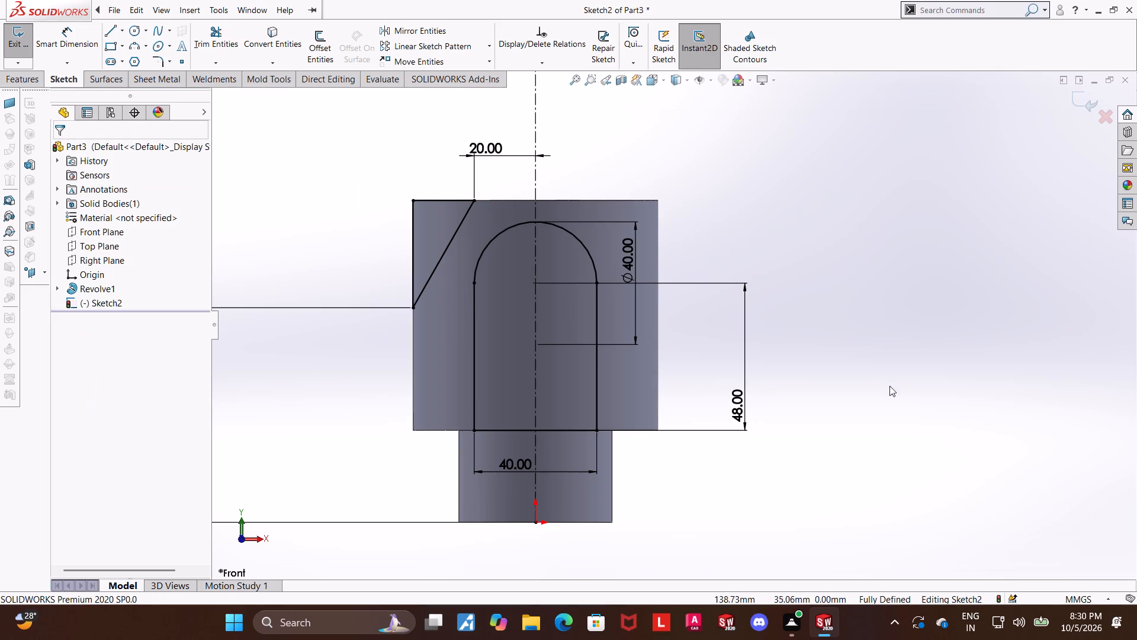
pyautogui.scroll(-2, 541, 190)
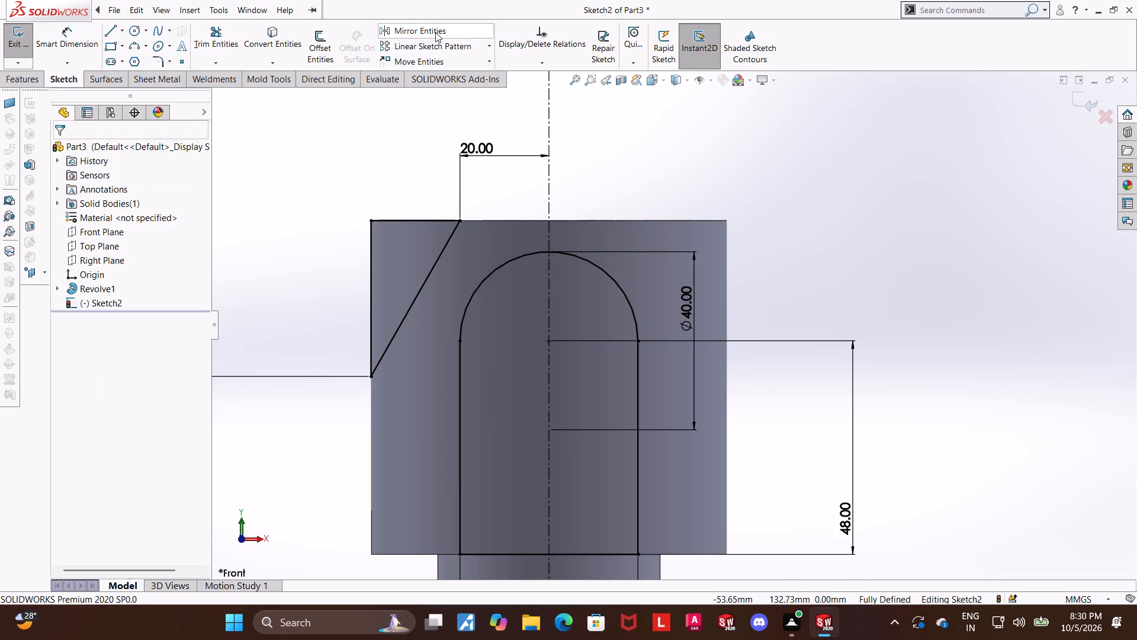
pyautogui.click(435, 32)
pyautogui.click(429, 274)
pyautogui.click(410, 220)
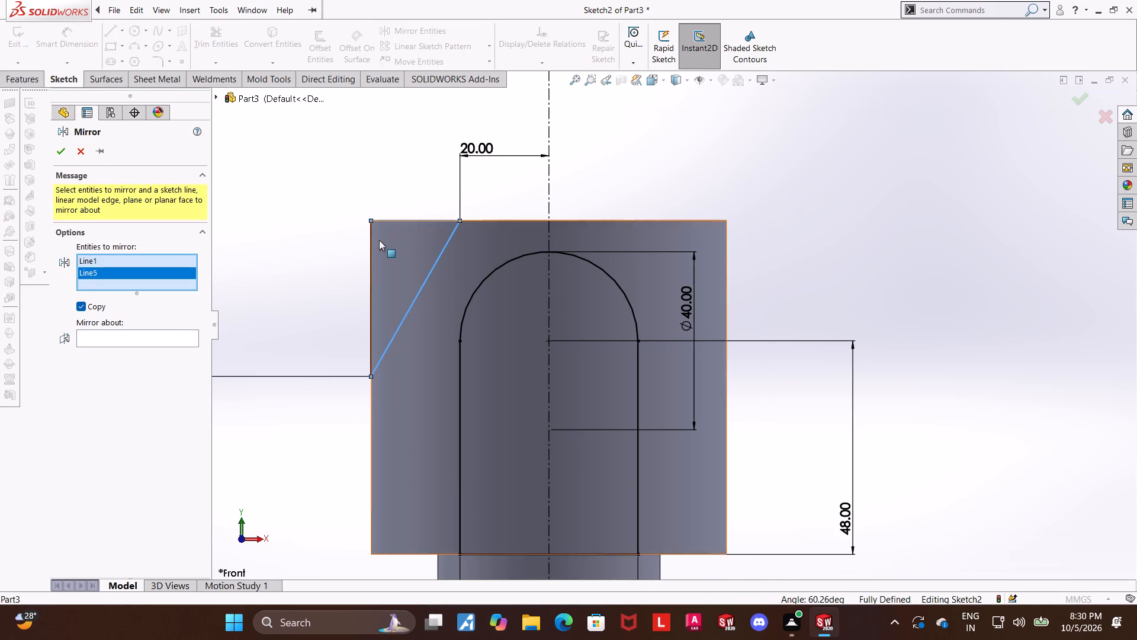
pyautogui.click(373, 244)
pyautogui.click(109, 350)
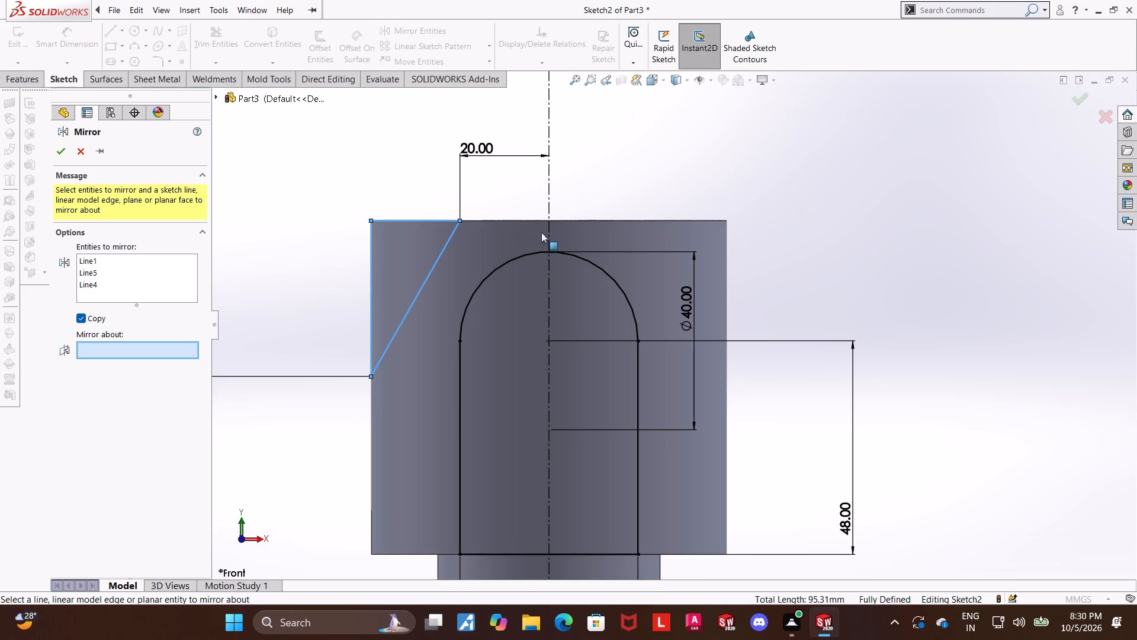
pyautogui.click(548, 239)
pyautogui.click(58, 158)
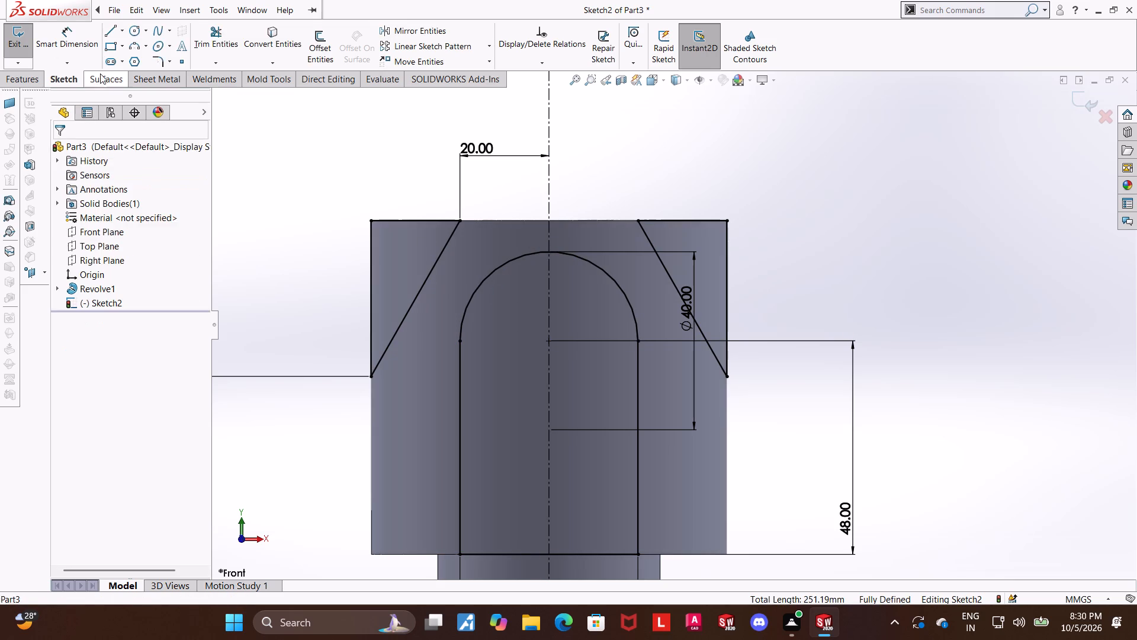
# Draw a corner rectangle about 4.6 mm tall across the centreline, hanging from the larger cylinder's top edge.
pyautogui.click(114, 43)
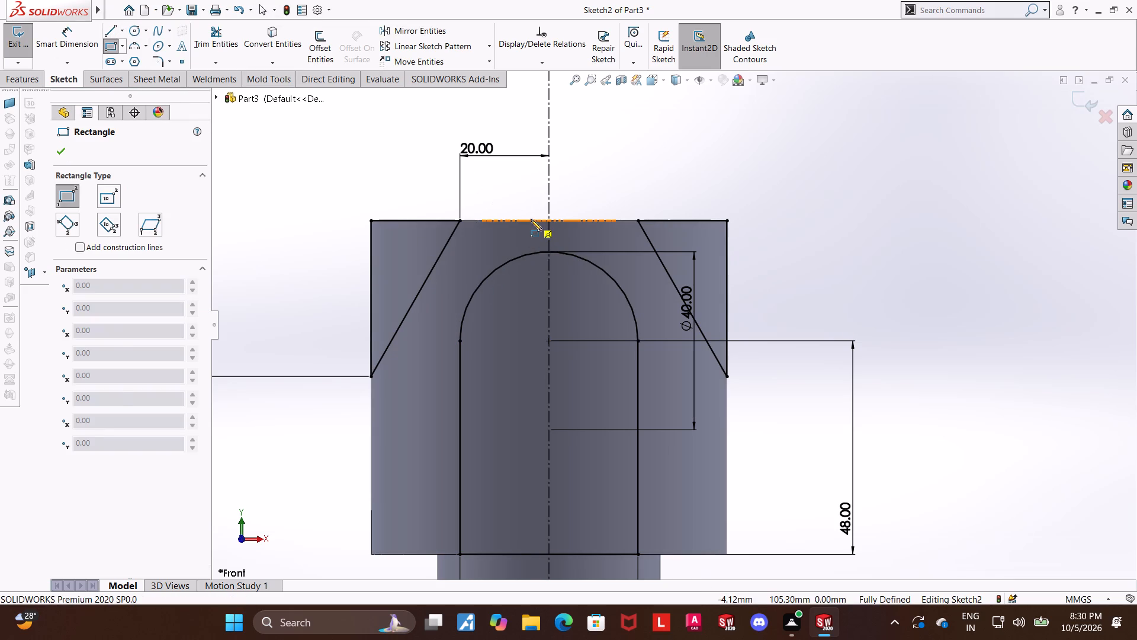
pyautogui.click(531, 219)
pyautogui.click(571, 241)
pyautogui.press('Escape')
pyautogui.press('Escape')
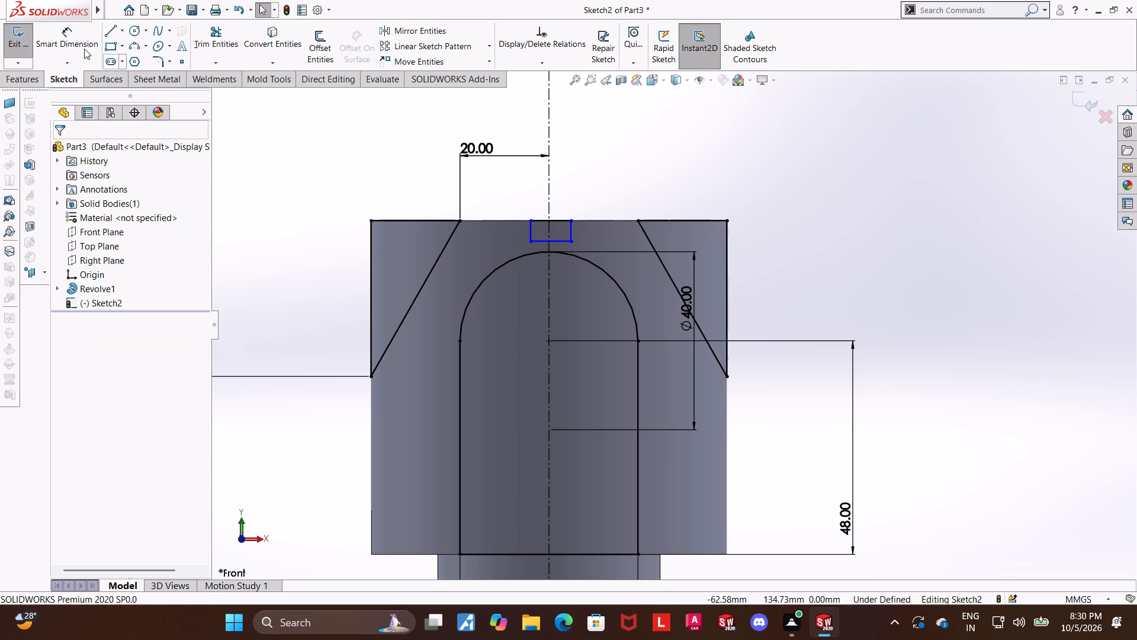
# Dimension the small rectangle's top line as 12 mm wide.
pyautogui.click(77, 42)
pyautogui.scroll(-2, 545, 173)
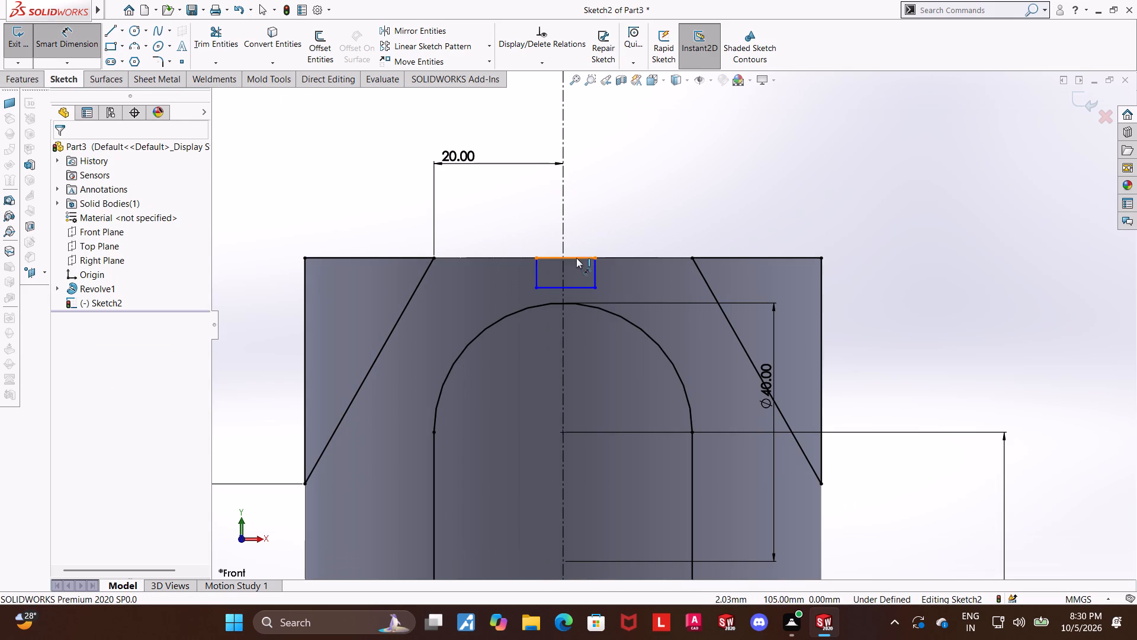
pyautogui.click(576, 258)
pyautogui.click(572, 225)
pyautogui.write('12')
pyautogui.press('Return')
pyautogui.press('Escape')
pyautogui.press('Escape')
pyautogui.press('Escape')
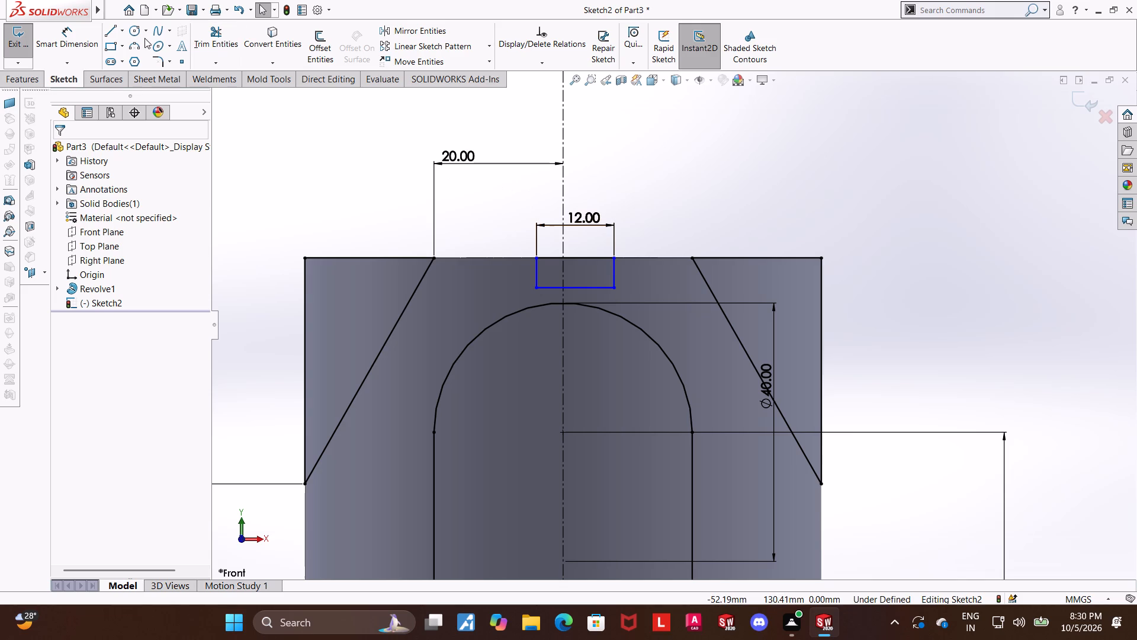
# Dimension the small rectangle's height with the value 50-38, giving 12 mm.
pyautogui.click(67, 46)
pyautogui.click(614, 271)
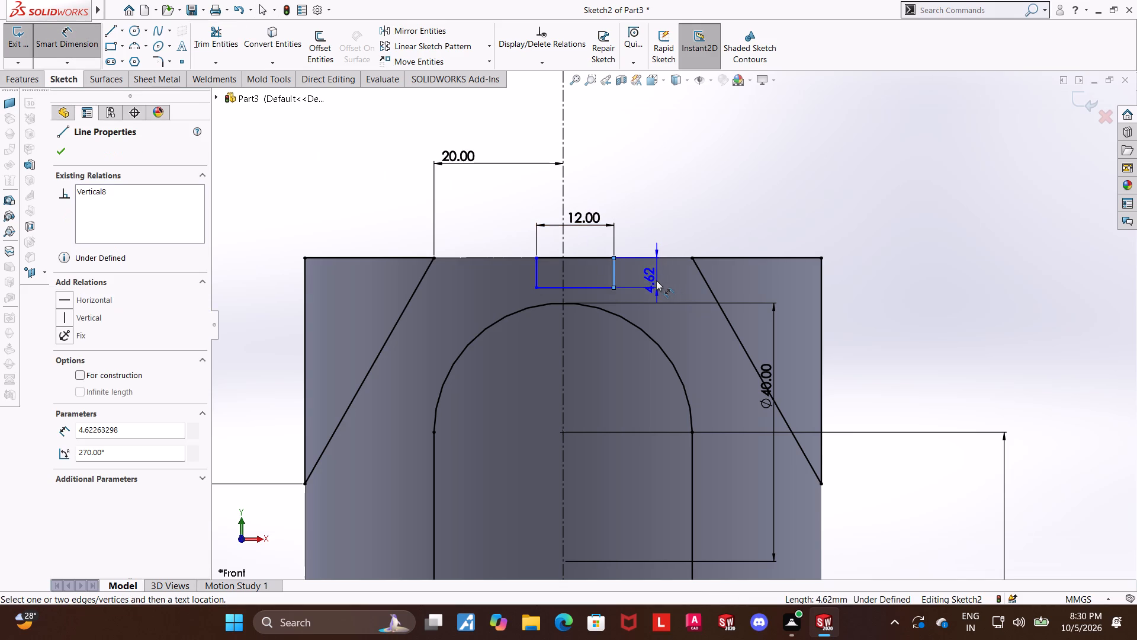
pyautogui.click(656, 280)
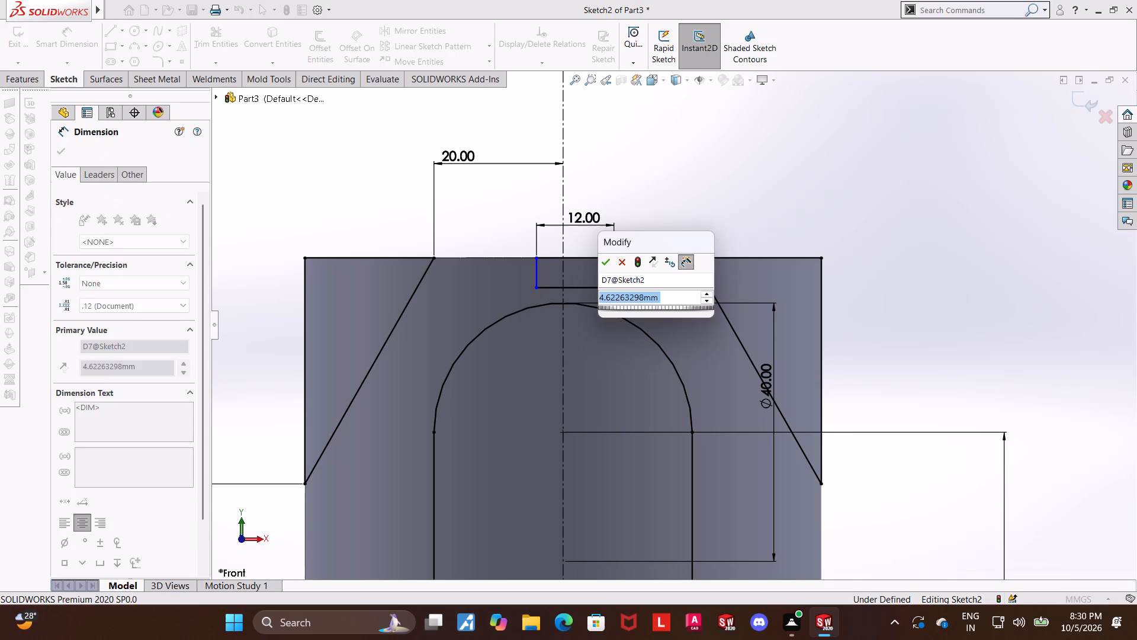
pyautogui.write('50-38')
pyautogui.press('Return')
pyautogui.press('Escape')
pyautogui.press('Escape')
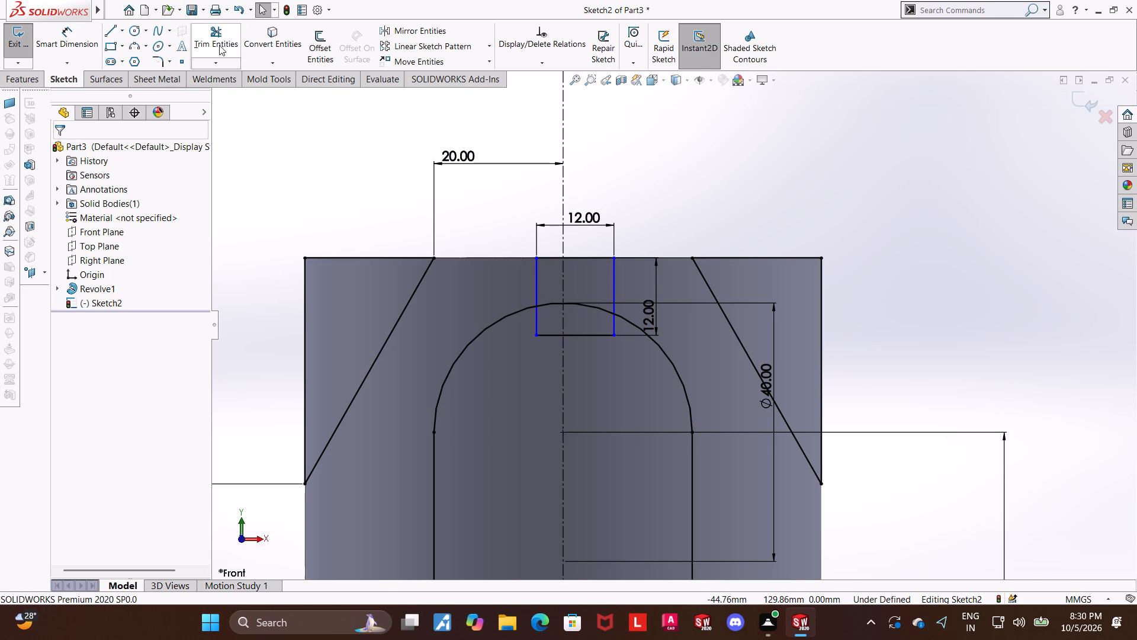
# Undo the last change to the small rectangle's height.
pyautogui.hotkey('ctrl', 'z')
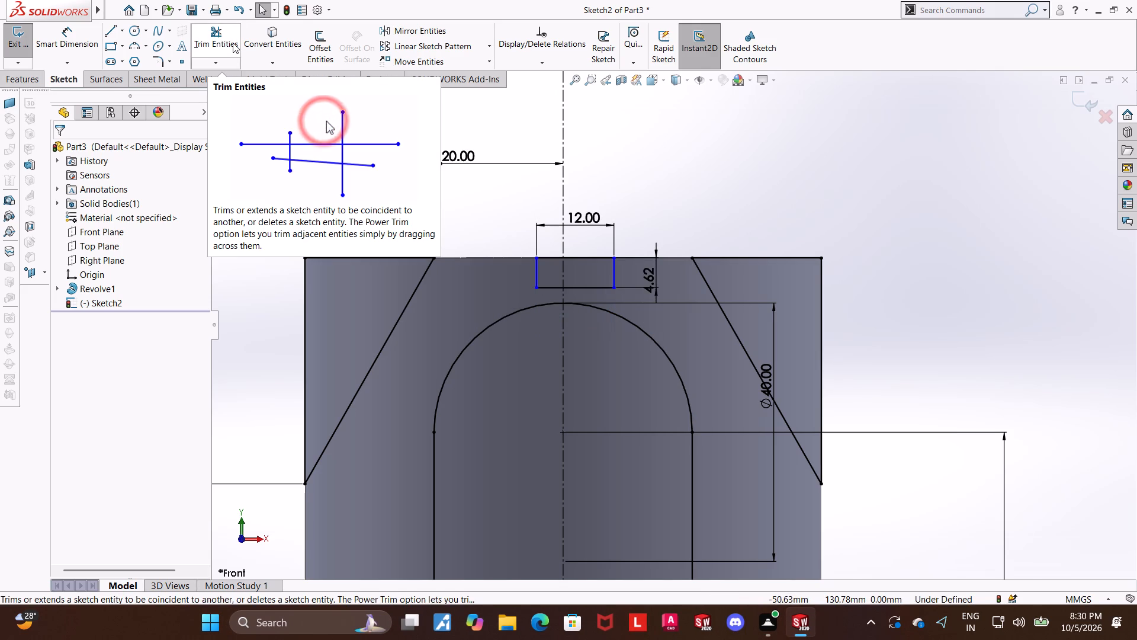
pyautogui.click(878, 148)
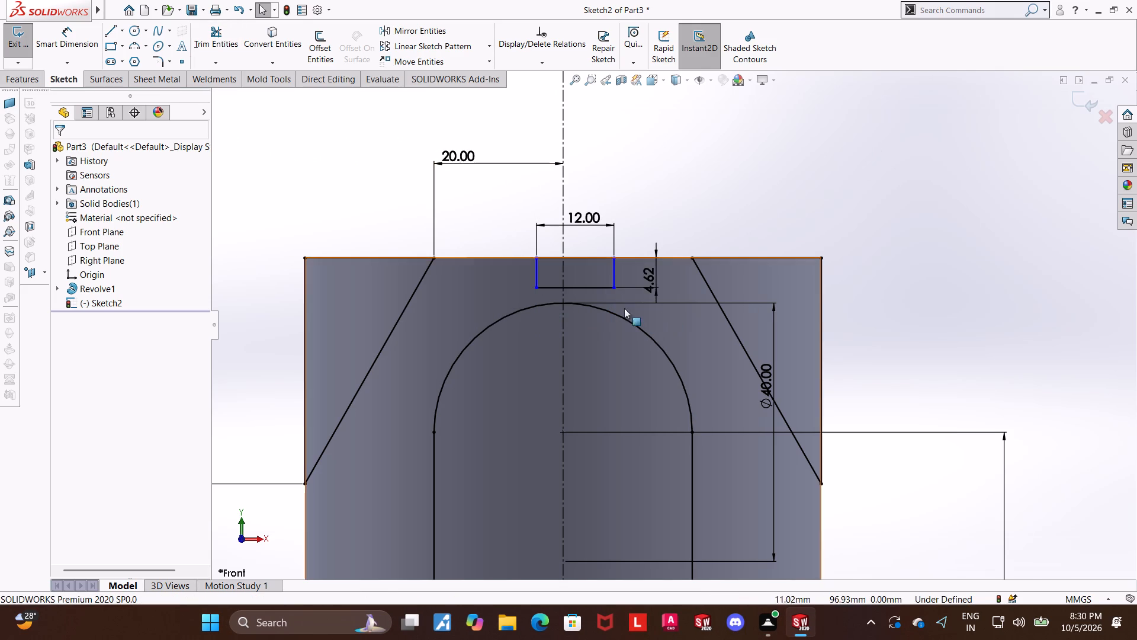
# Make the small rectangle's two vertical sides symmetric about the vertical centreline.
pyautogui.click(534, 274)
pyautogui.keyDown('ctrl'); pyautogui.click(560, 274); pyautogui.keyUp('ctrl')
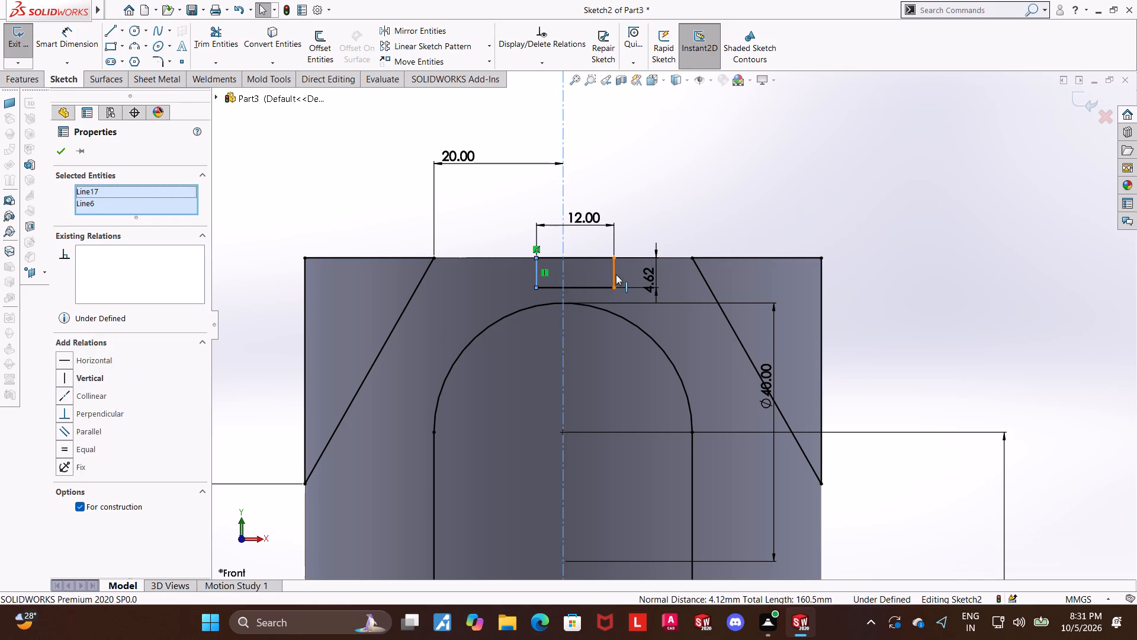
pyautogui.keyDown('ctrl'); pyautogui.click(616, 274); pyautogui.keyUp('ctrl')
pyautogui.click(68, 463)
pyautogui.press('Escape')
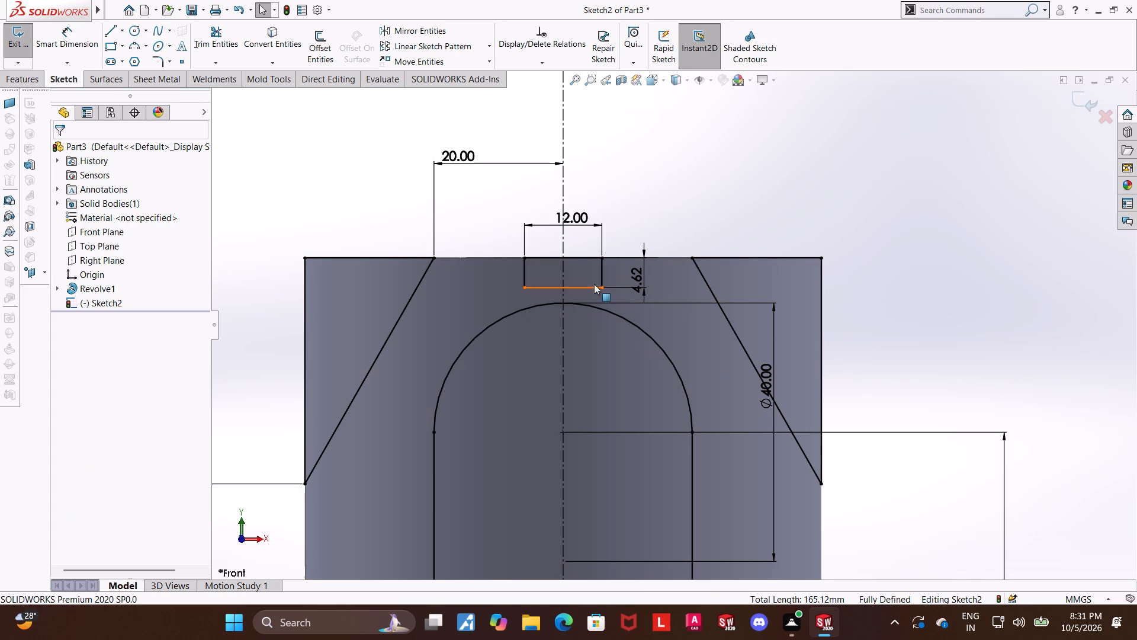
# Set the small rectangle's height dimension to 12 mm.
pyautogui.doubleClick(634, 280)
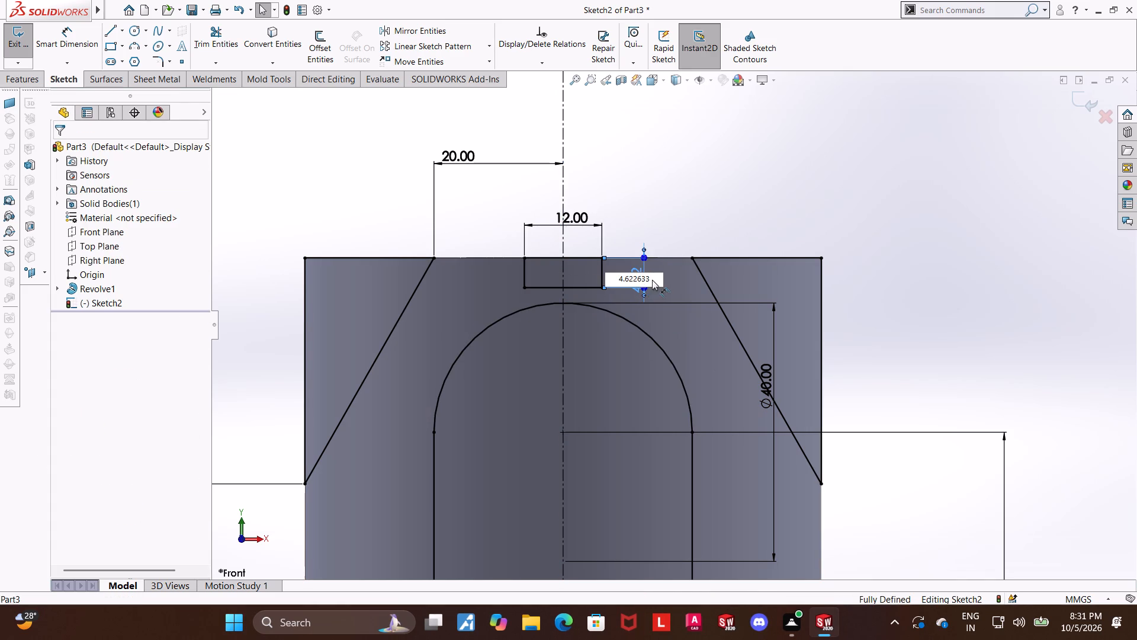
pyautogui.moveTo(652, 280); pyautogui.dragTo(603, 276)
pyautogui.write('12')
pyautogui.press('Return')
pyautogui.press('Escape')
pyautogui.press('Escape')
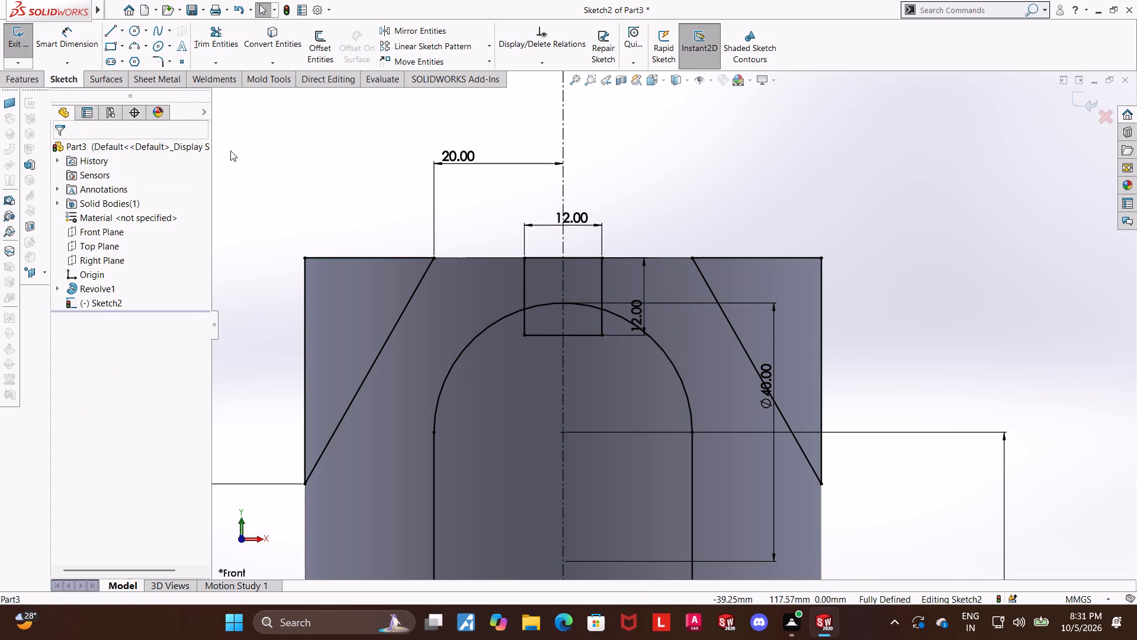
# Trim away the rectangle's bottom line, its overhanging left side end, and the arc portion between its sides.
pyautogui.click(211, 34)
pyautogui.scroll(-2, 614, 298)
pyautogui.moveTo(512, 328); pyautogui.dragTo(506, 328)
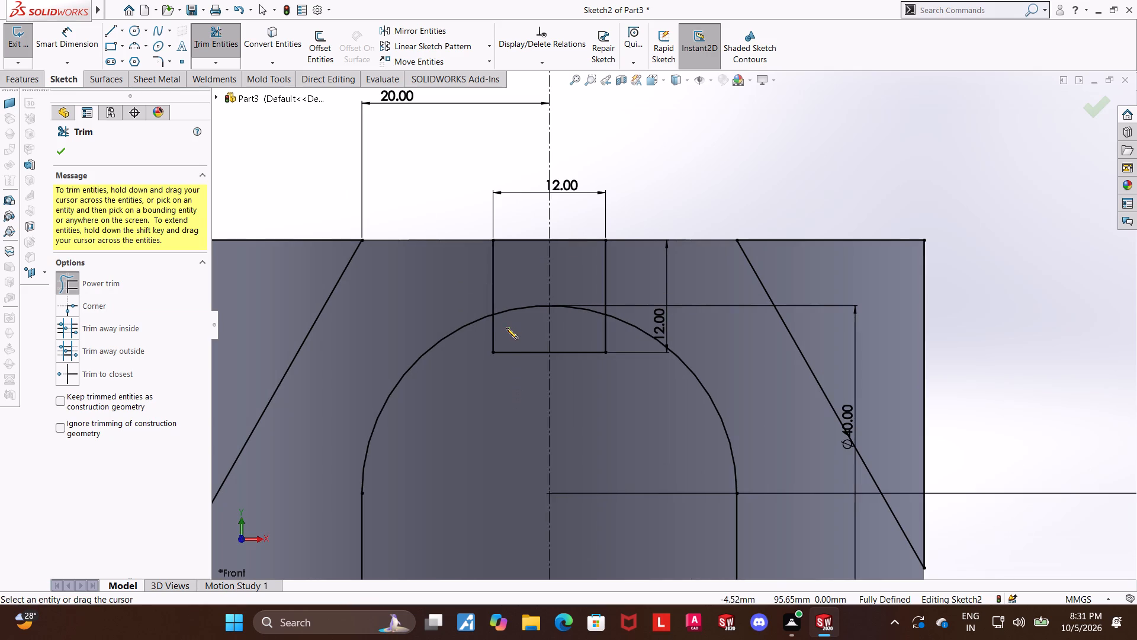
pyautogui.moveTo(506, 328); pyautogui.dragTo(516, 303)
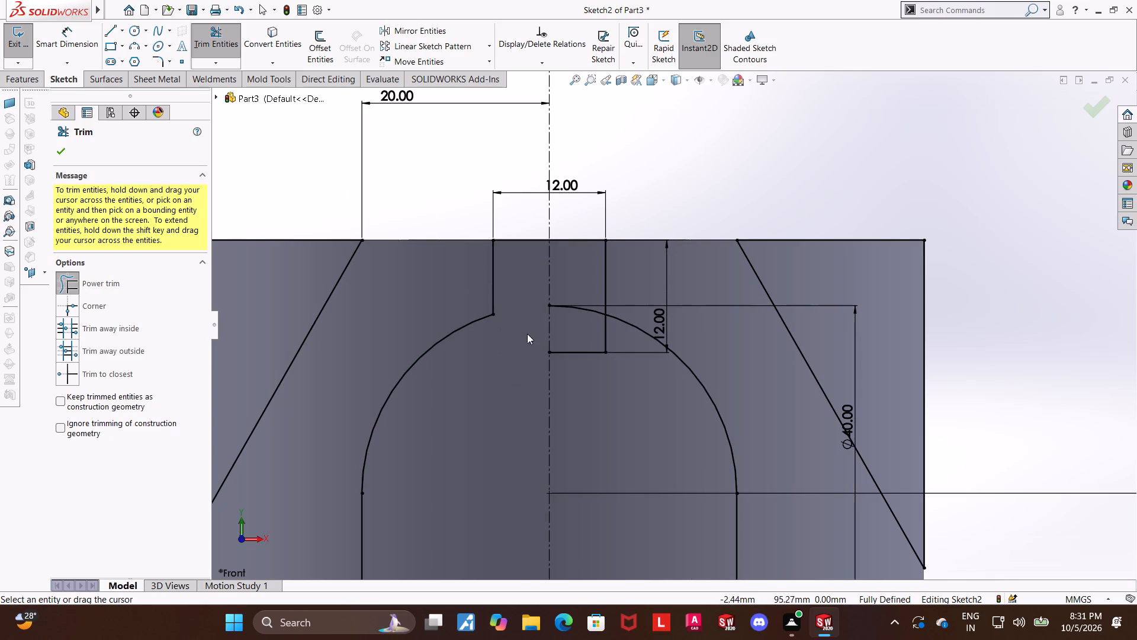
pyautogui.moveTo(563, 375); pyautogui.dragTo(566, 291)
pyautogui.press('Escape')
pyautogui.press('Escape')
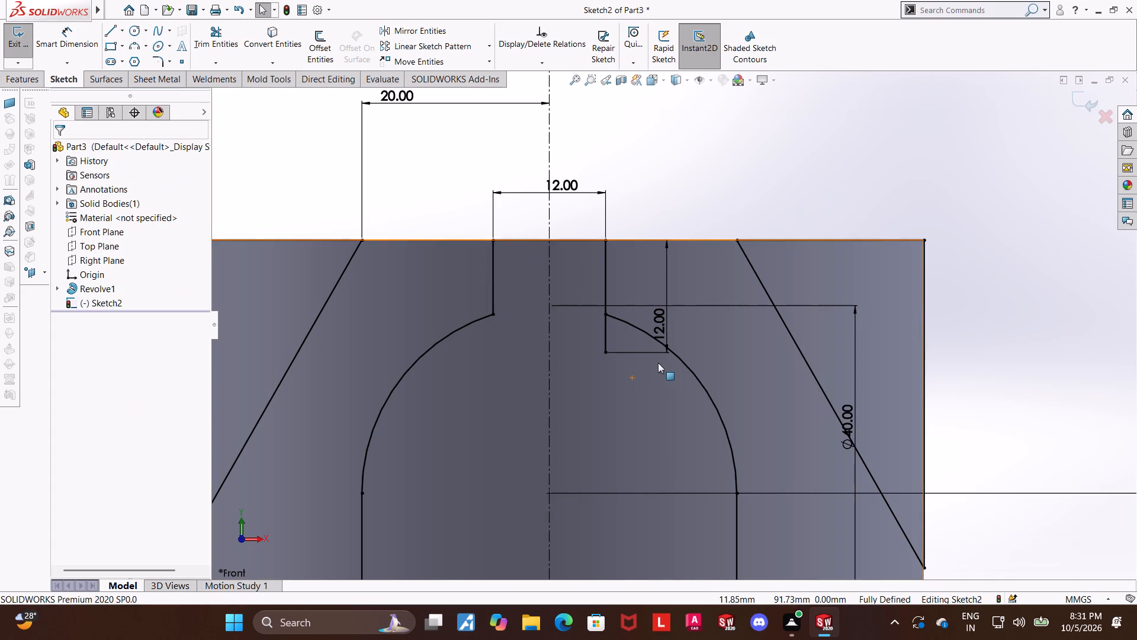
# Trim the end of the rectangle's right side that extends below the arc, completing the slot's narrow neck.
pyautogui.moveTo(653, 362); pyautogui.dragTo(595, 337)
pyautogui.press('Escape')
pyautogui.press('Escape')
pyautogui.click(234, 33)
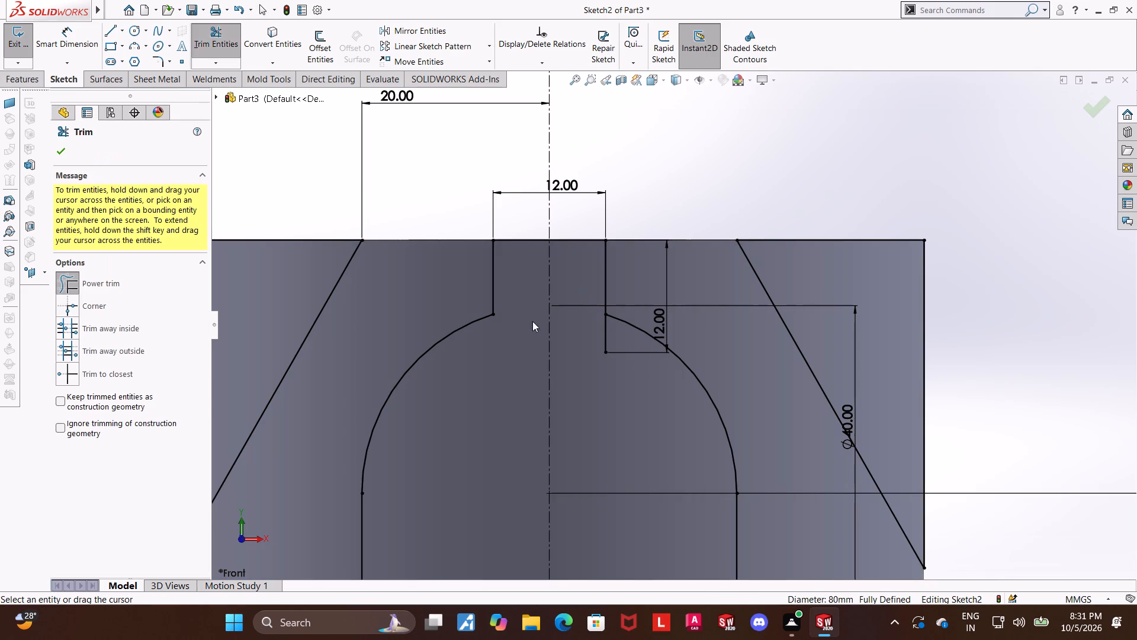
pyautogui.moveTo(637, 352); pyautogui.dragTo(596, 338)
pyautogui.scroll(5, 588, 361)
pyautogui.press('Escape')
pyautogui.press('Escape')
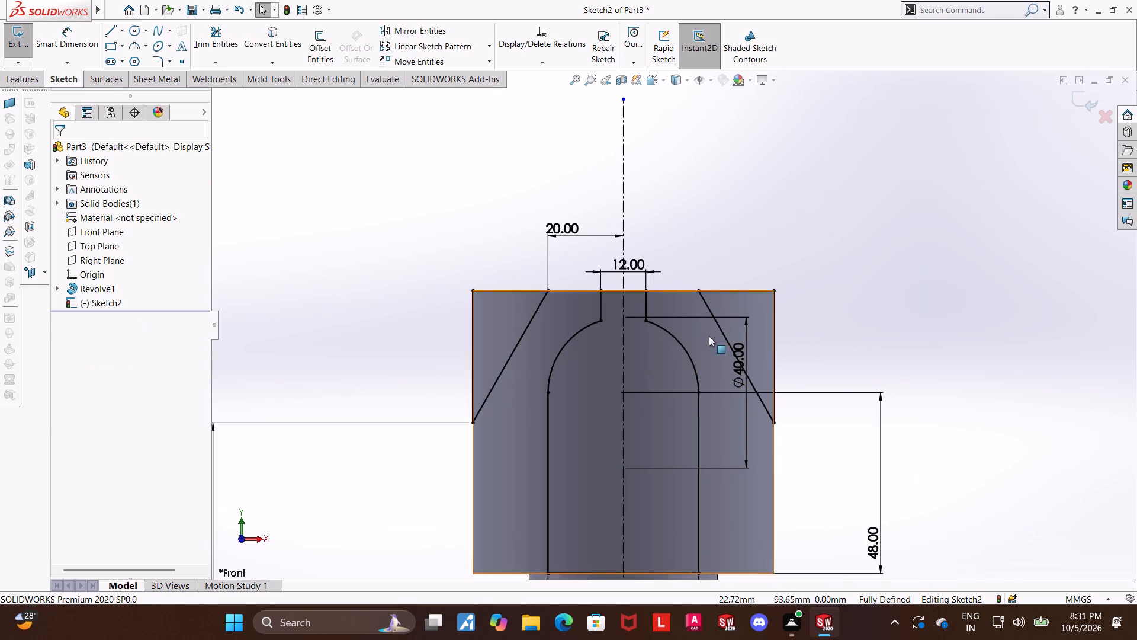
pyautogui.press('Escape')
# Exit the sketch containing the two corner triangles and the necked slot profile.
pyautogui.scroll(4, 901, 332)
pyautogui.click(876, 389)
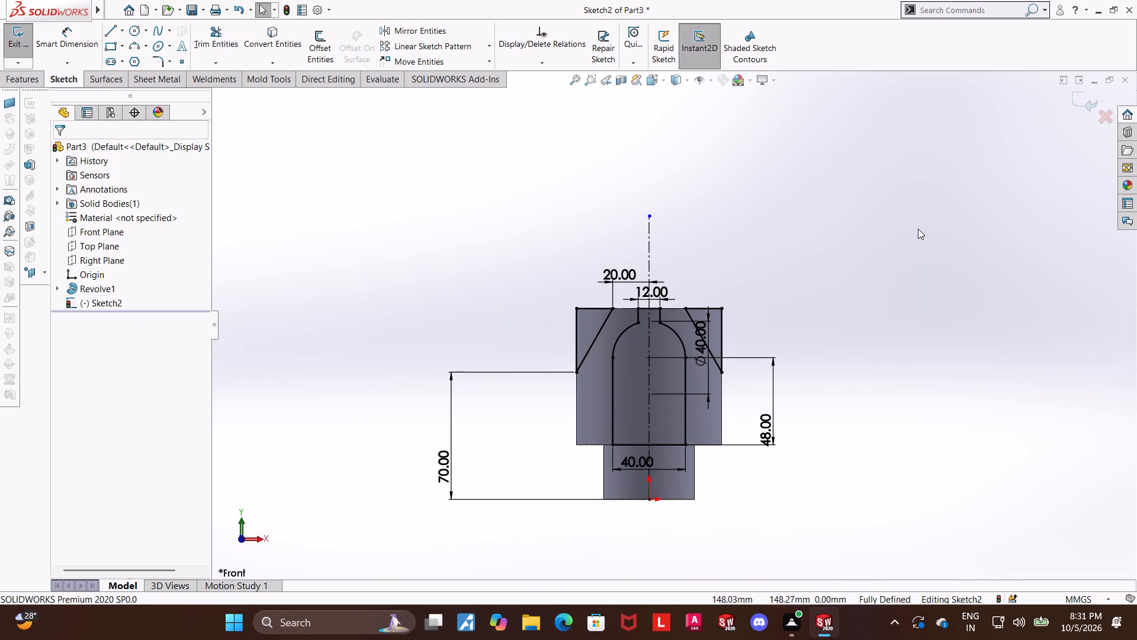
pyautogui.click(1067, 103)
pyautogui.click(1087, 95)
pyautogui.moveTo(835, 204); pyautogui.dragTo(865, 211, button='middle')
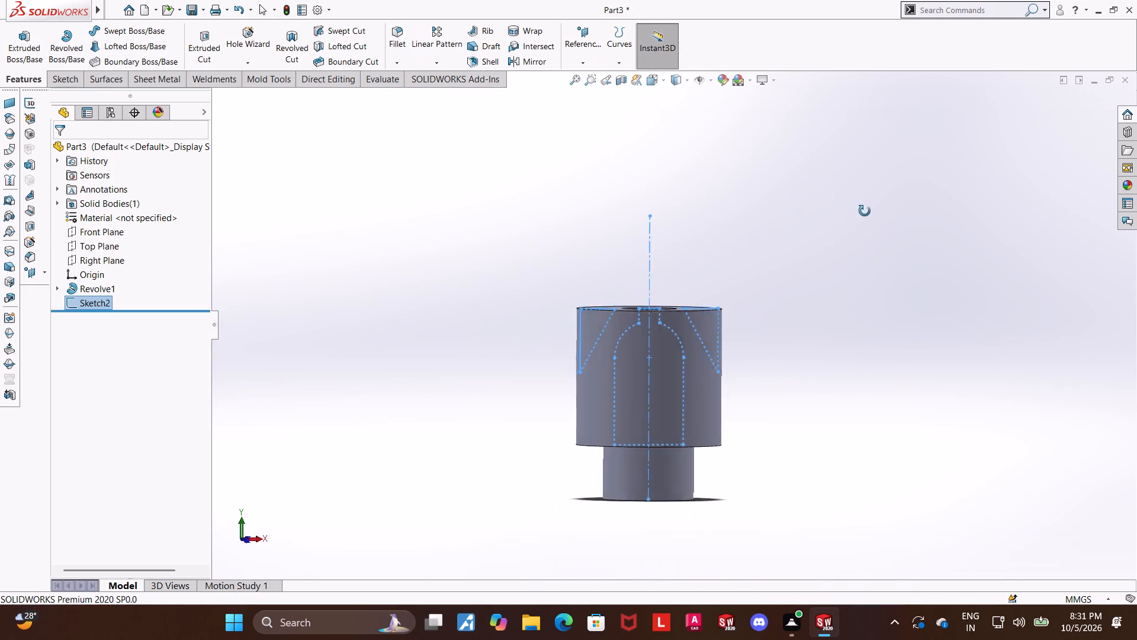
# Cut-extrude the corner triangles and necked slot sketch with Through All - Both.
pyautogui.moveTo(865, 211); pyautogui.dragTo(899, 220, button='middle')
pyautogui.click(196, 39)
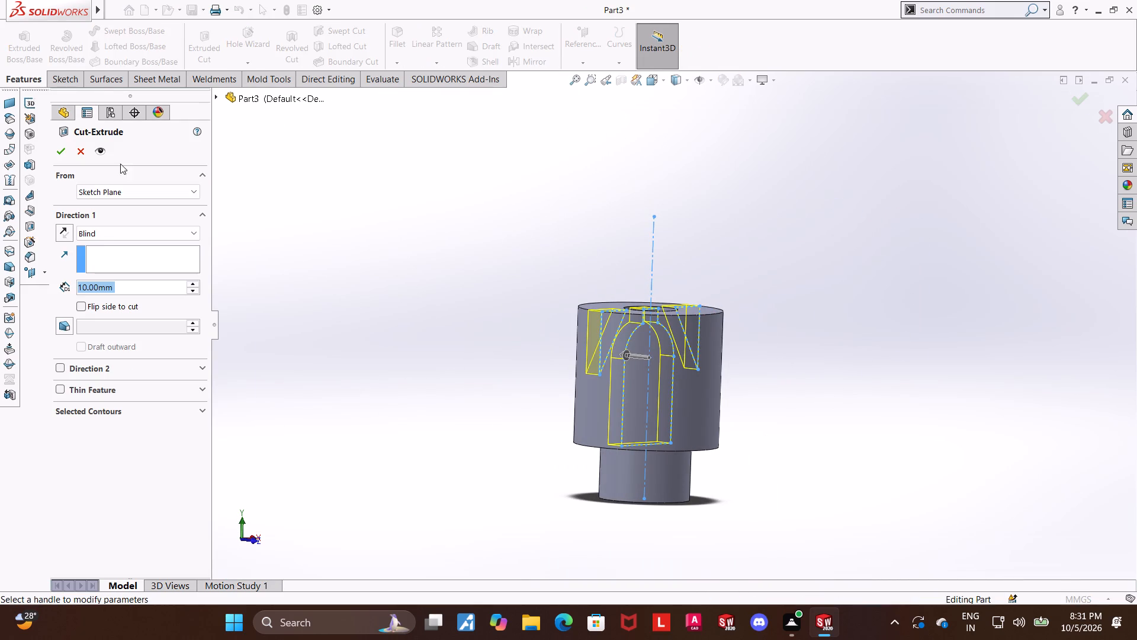
pyautogui.click(102, 229)
pyautogui.click(101, 269)
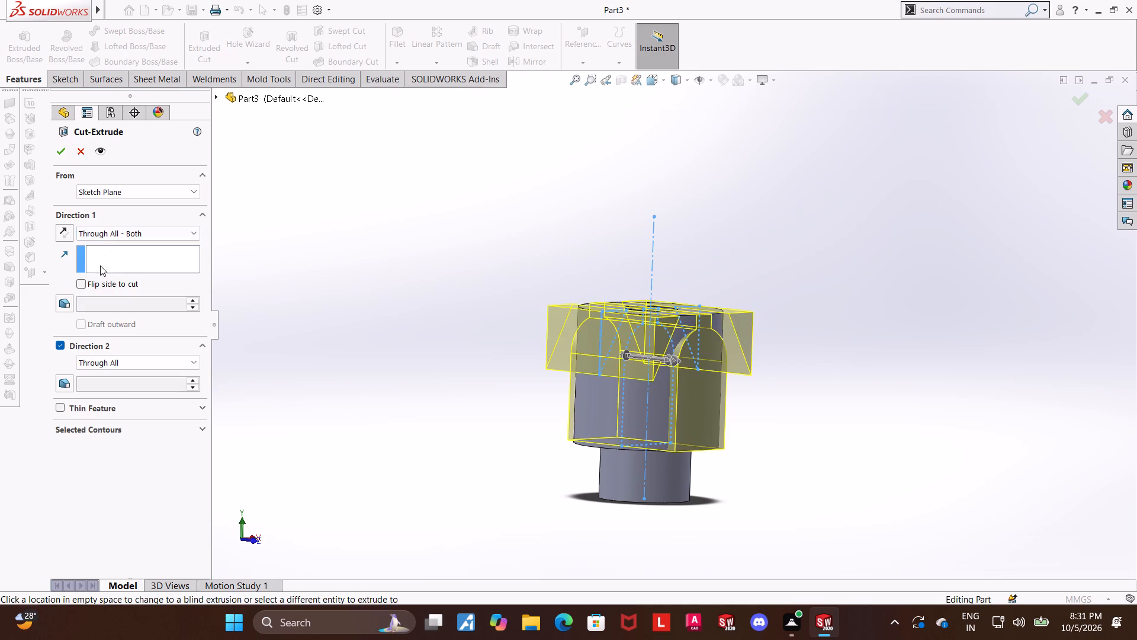
pyautogui.click(56, 153)
pyautogui.click(980, 245)
# Start a new sketch on the Right Plane and orient the view normal to it.
pyautogui.moveTo(882, 267); pyautogui.dragTo(855, 273, button='middle')
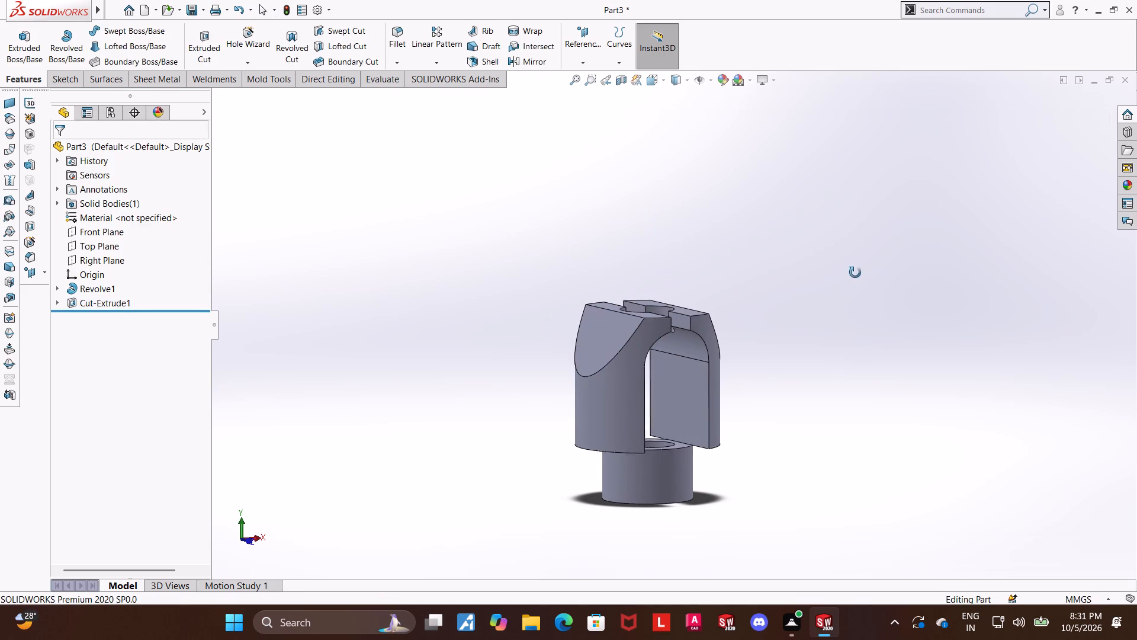
pyautogui.moveTo(855, 273); pyautogui.dragTo(855, 273, button='middle')
pyautogui.scroll(-1, 675, 306)
pyautogui.moveTo(767, 321); pyautogui.dragTo(757, 315, button='middle')
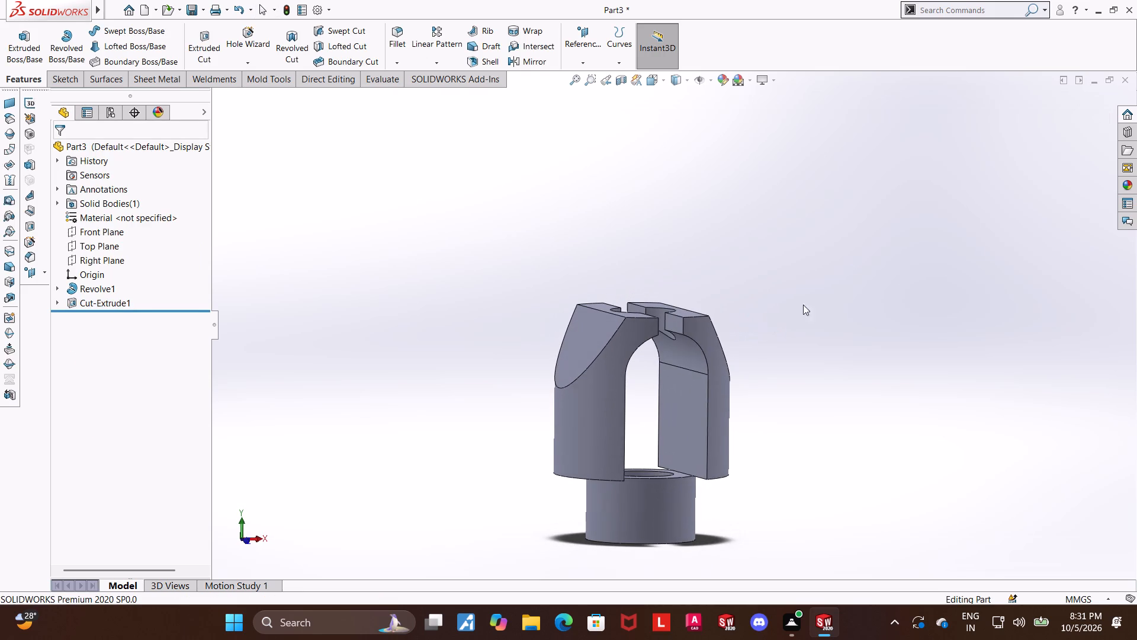
pyautogui.scroll(-2, 503, 346)
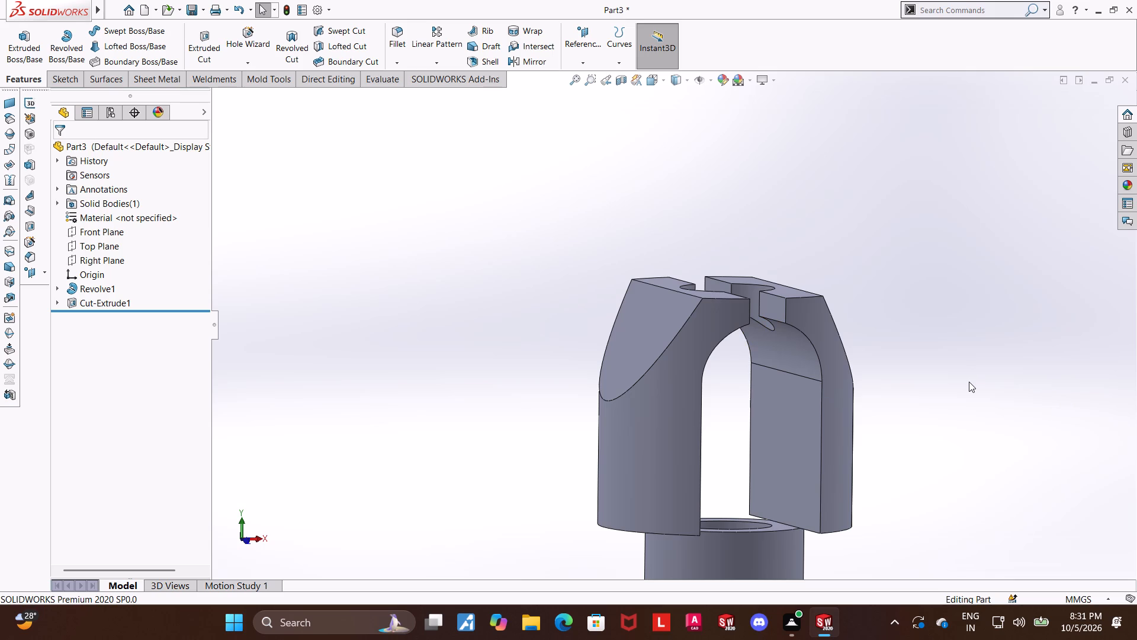
pyautogui.moveTo(965, 398); pyautogui.dragTo(1000, 387, button='middle')
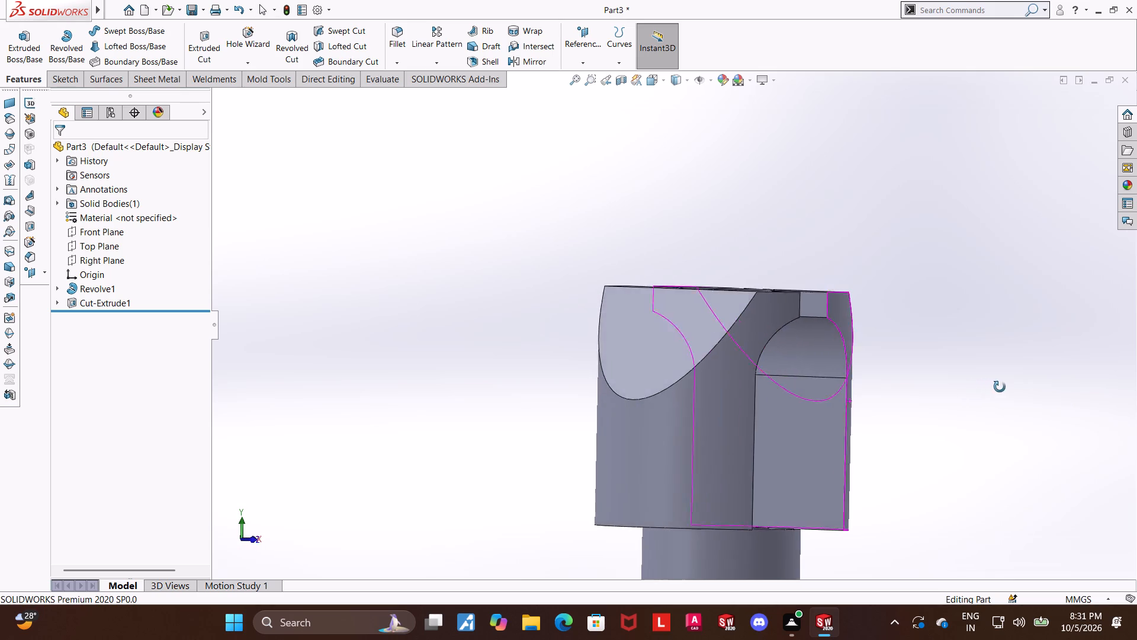
pyautogui.moveTo(1000, 387); pyautogui.dragTo(1028, 408, button='middle')
pyautogui.click(114, 257)
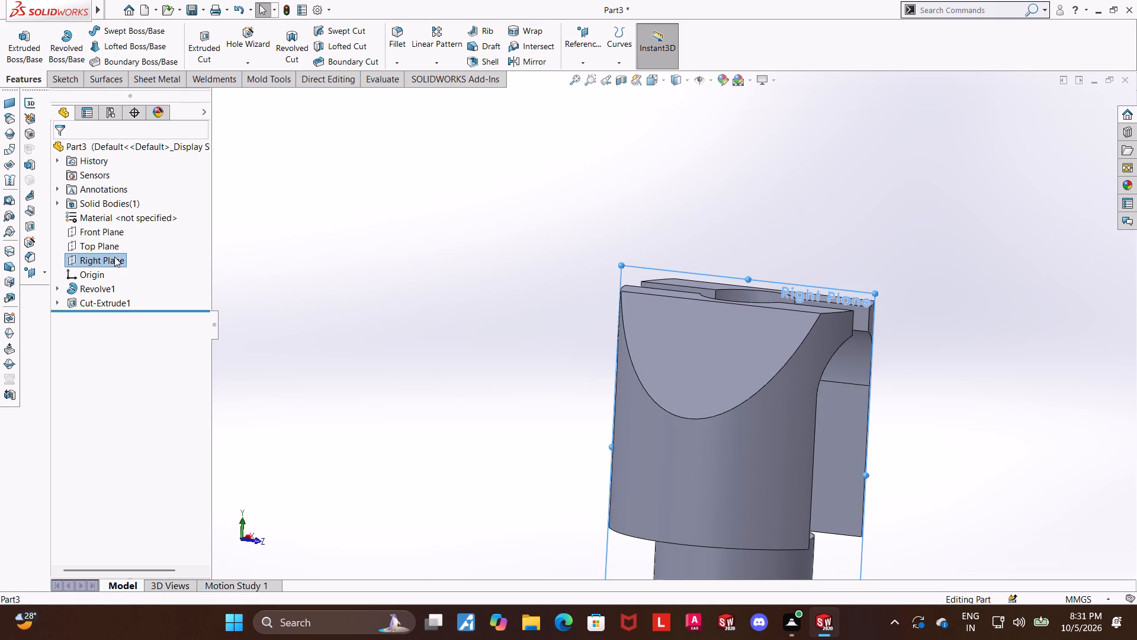
pyautogui.click(124, 245)
pyautogui.click(107, 321)
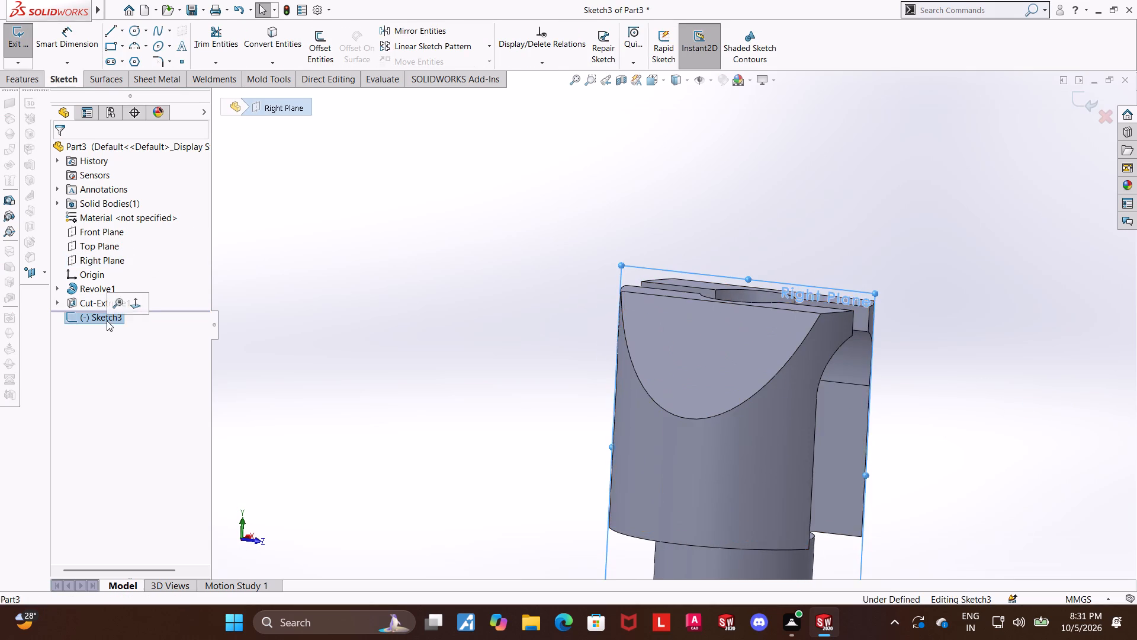
pyautogui.click(130, 302)
# Examine the cut body's side around the new sketch plane, finishing with the view normal to the sketch.
pyautogui.scroll(3, 849, 282)
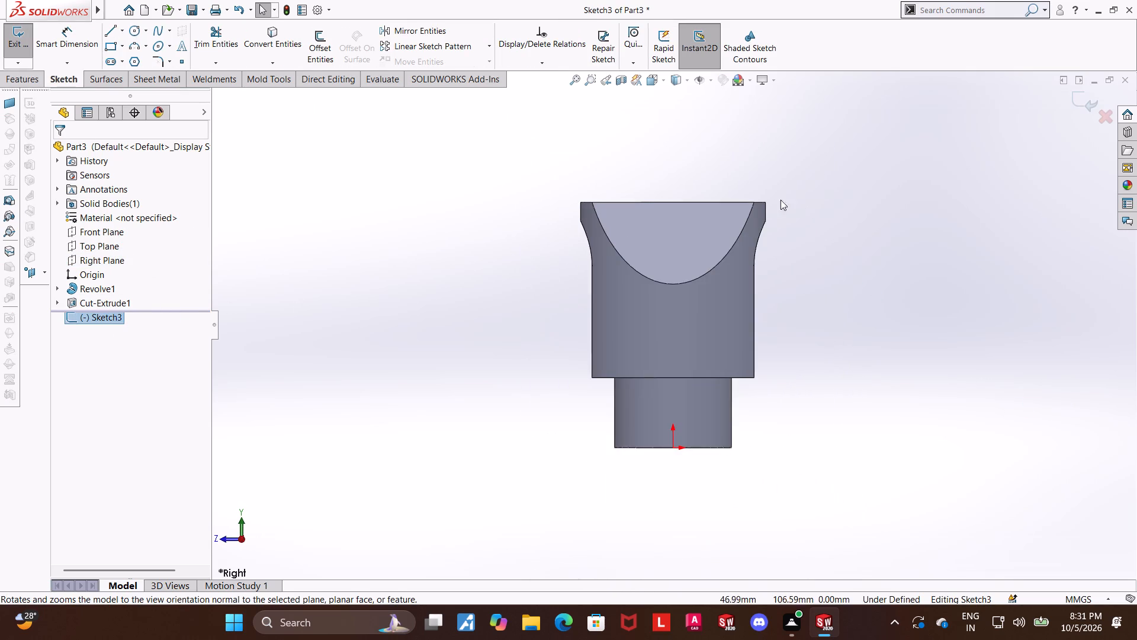
pyautogui.scroll(-1, 775, 200)
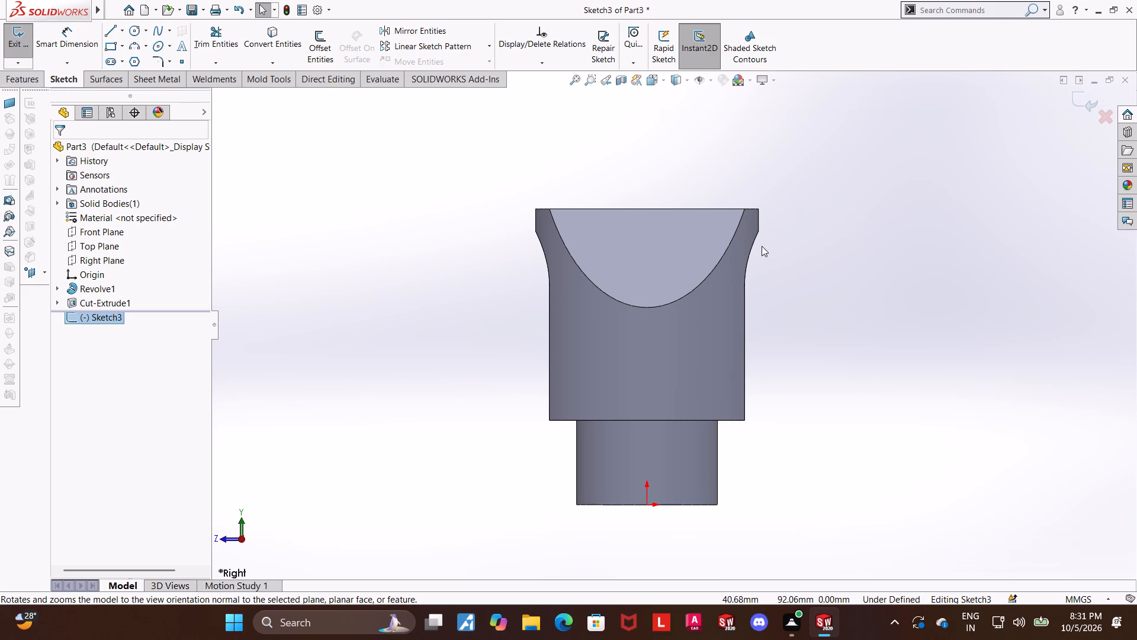
pyautogui.moveTo(772, 249); pyautogui.dragTo(797, 253, button='middle')
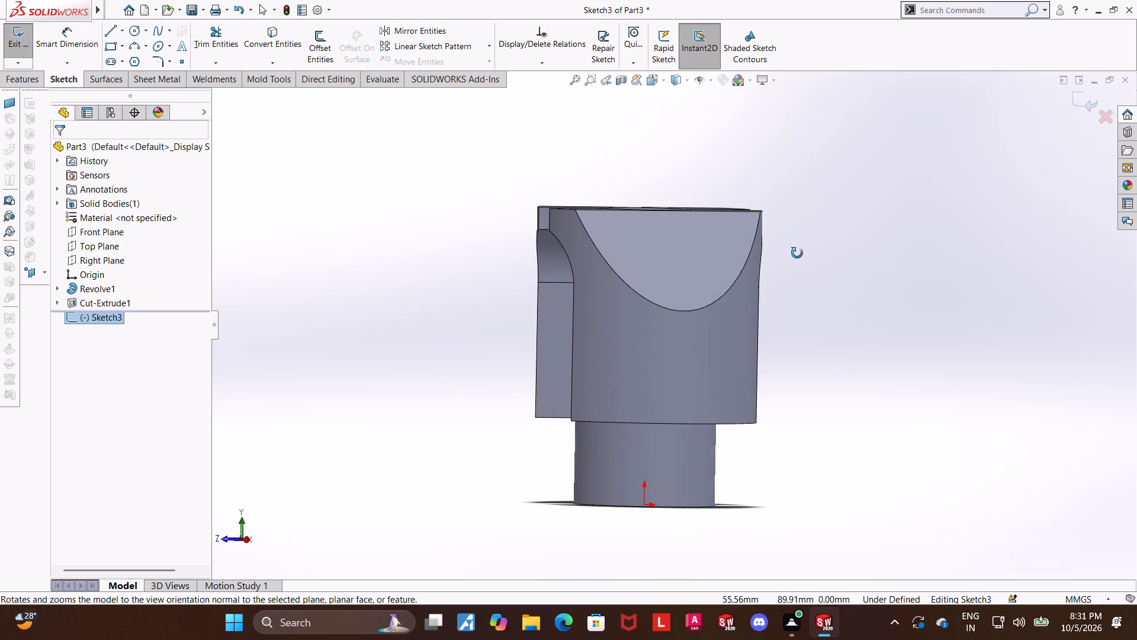
pyautogui.moveTo(797, 253); pyautogui.dragTo(791, 265, button='middle')
pyautogui.click(98, 321)
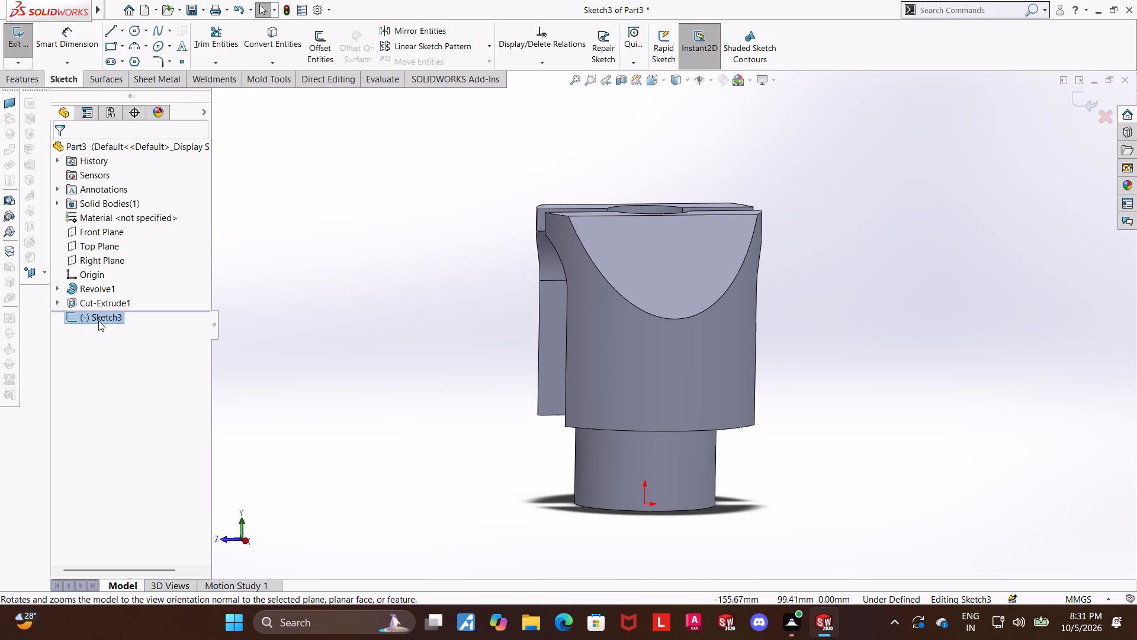
pyautogui.click(139, 318)
pyautogui.click(112, 318)
pyautogui.click(138, 302)
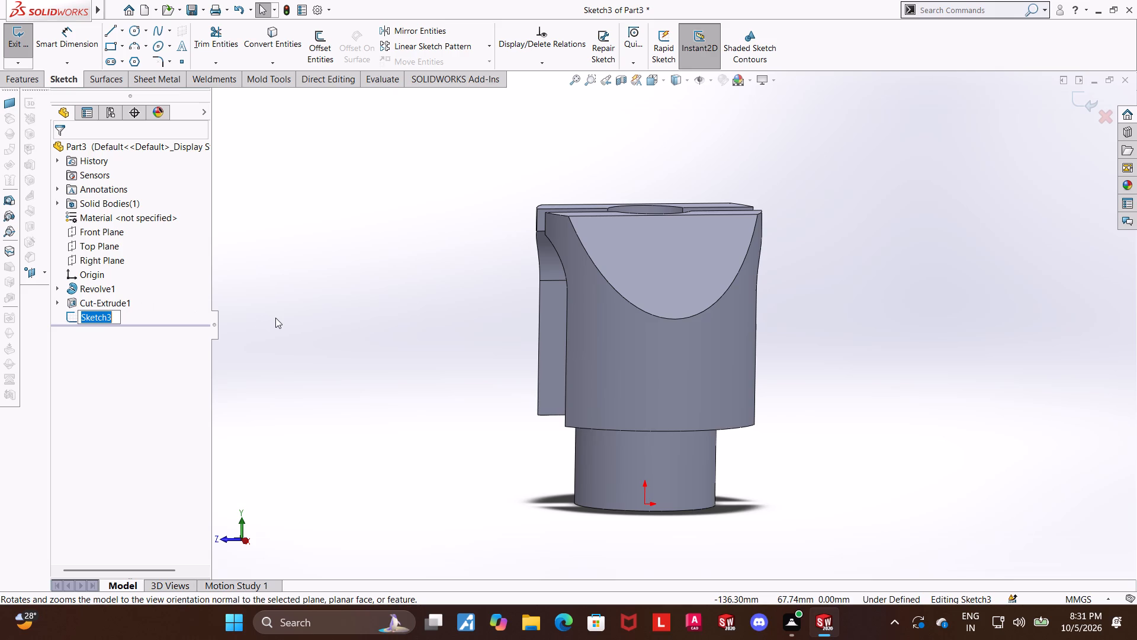
pyautogui.click(253, 293)
pyautogui.click(118, 316)
pyautogui.click(146, 300)
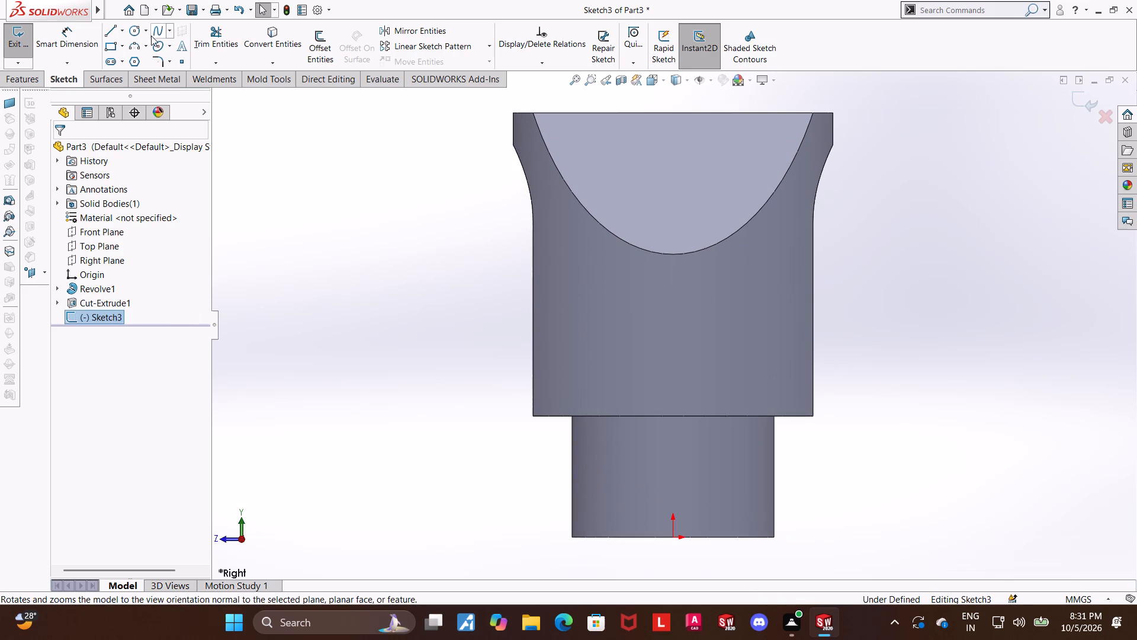
# Sketch a corner rectangle about 13 mm wide and 49 mm high, down from the body's top edge at its positive-Z side.
pyautogui.click(115, 43)
pyautogui.scroll(2, 478, 177)
pyautogui.scroll(1, 1003, 204)
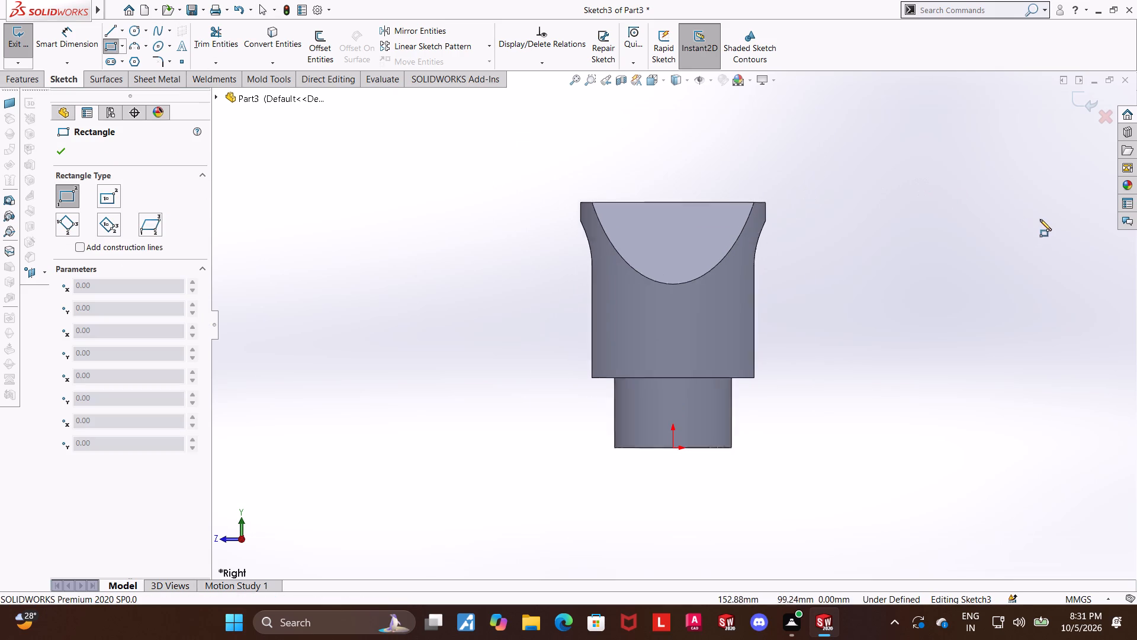
pyautogui.scroll(1, 1040, 219)
pyautogui.scroll(-2, 1042, 221)
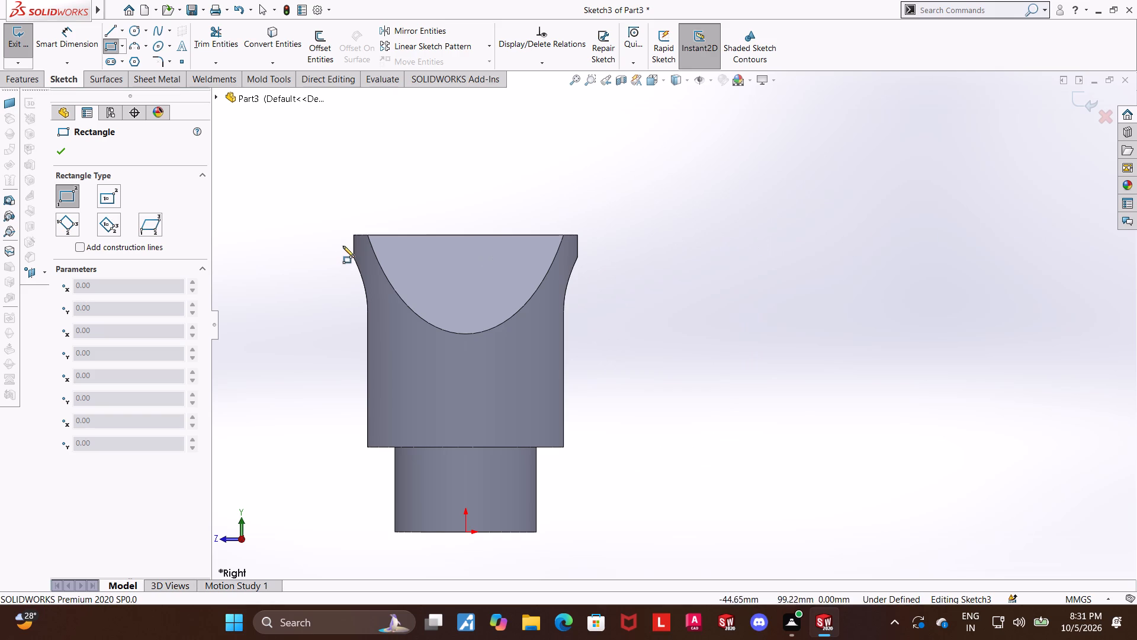
pyautogui.click(391, 235)
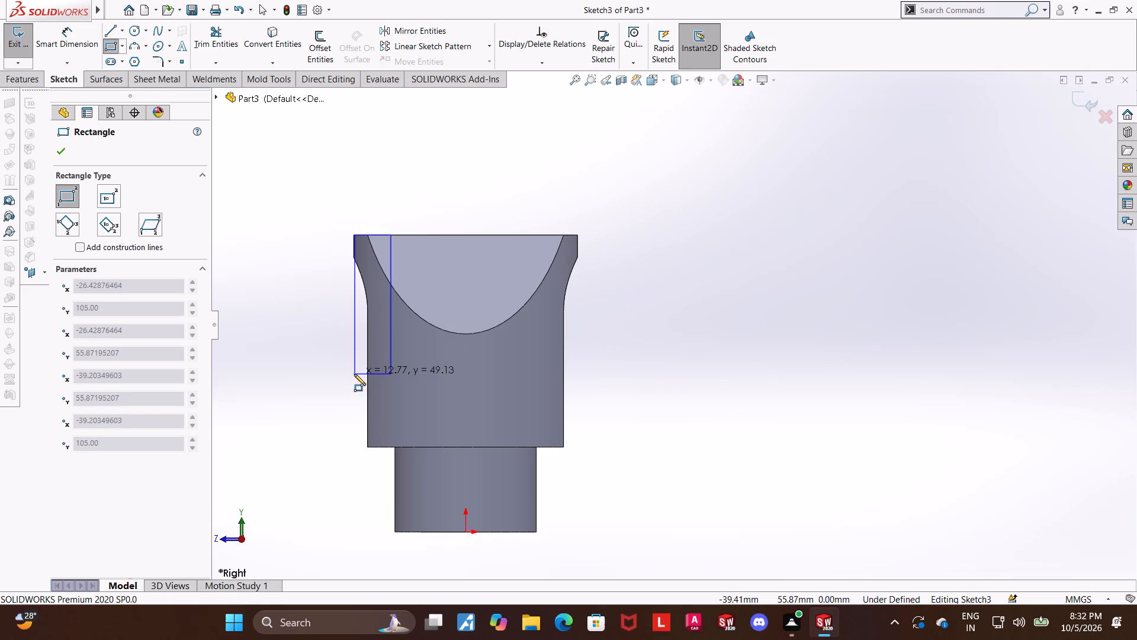
pyautogui.click(354, 374)
pyautogui.press('Escape')
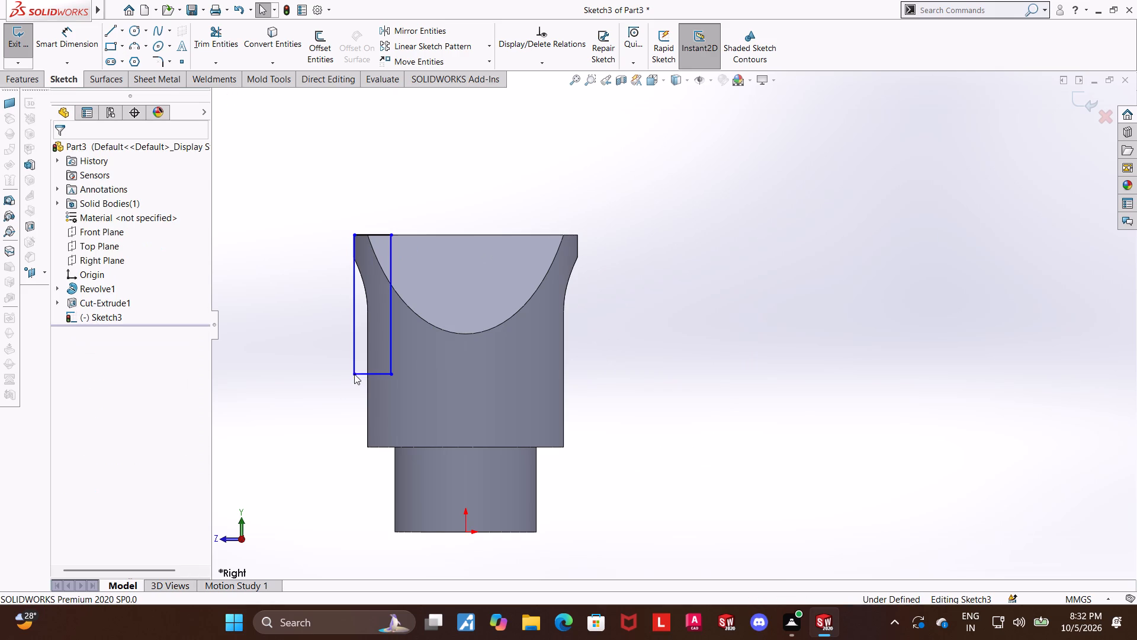
pyautogui.press('Escape')
pyautogui.press('Escape')
# Dimension the rectangle's inner vertical side to a height of 50 mm.
pyautogui.click(48, 31)
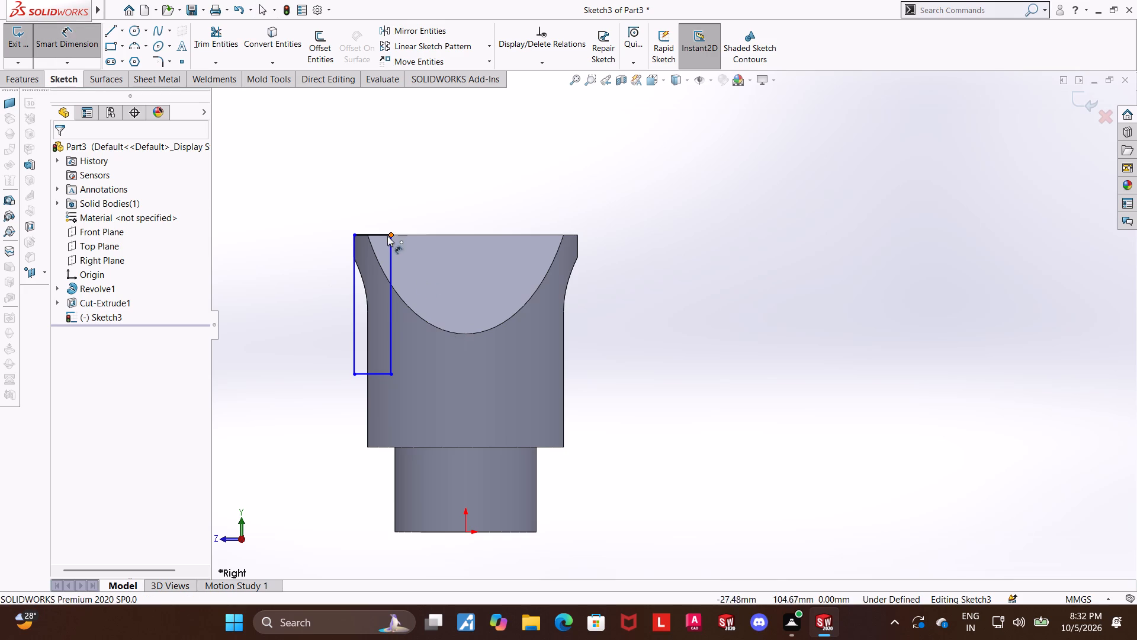
pyautogui.click(390, 272)
pyautogui.click(421, 272)
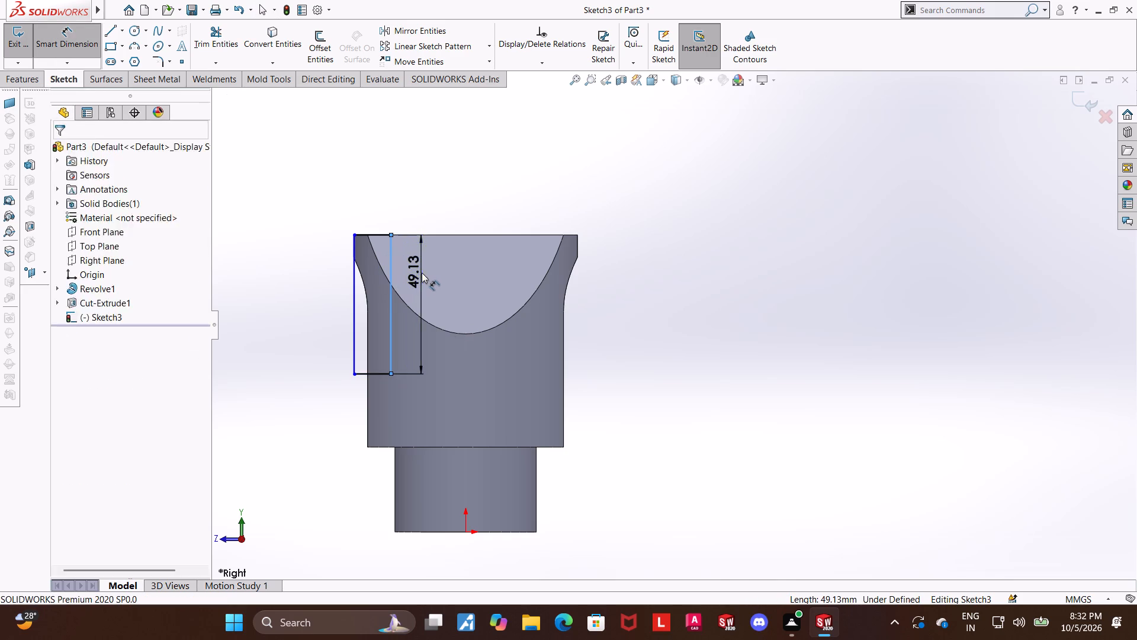
pyautogui.write('50')
pyautogui.press('Return')
pyautogui.press('Escape')
pyautogui.press('Escape')
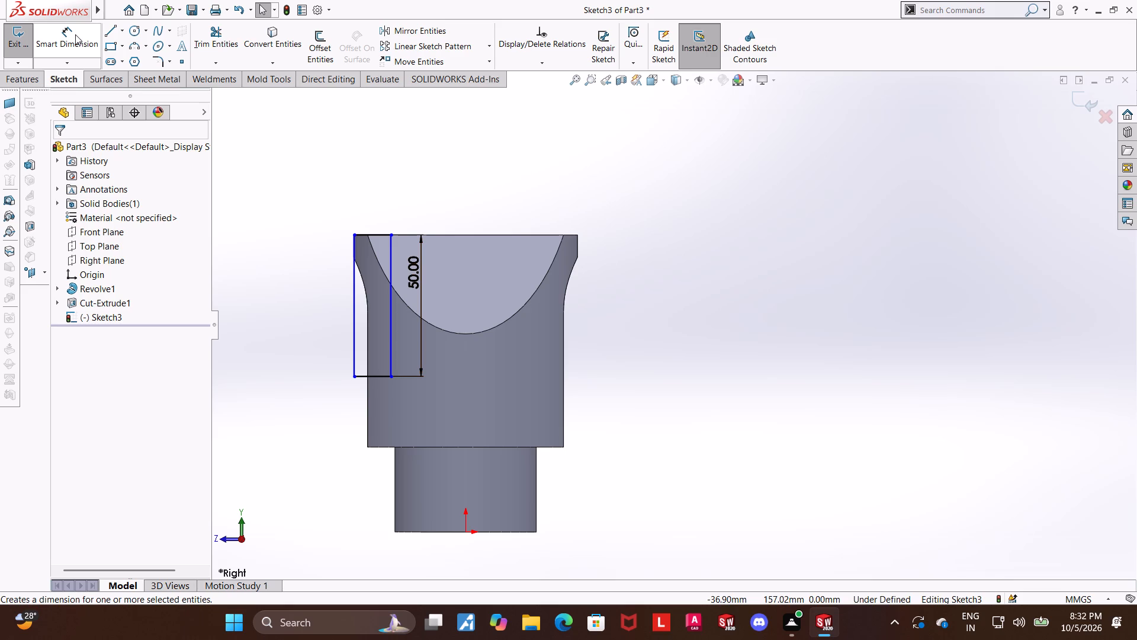
# Dimension the rectangle's bottom line to a width of 20 mm.
pyautogui.click(75, 34)
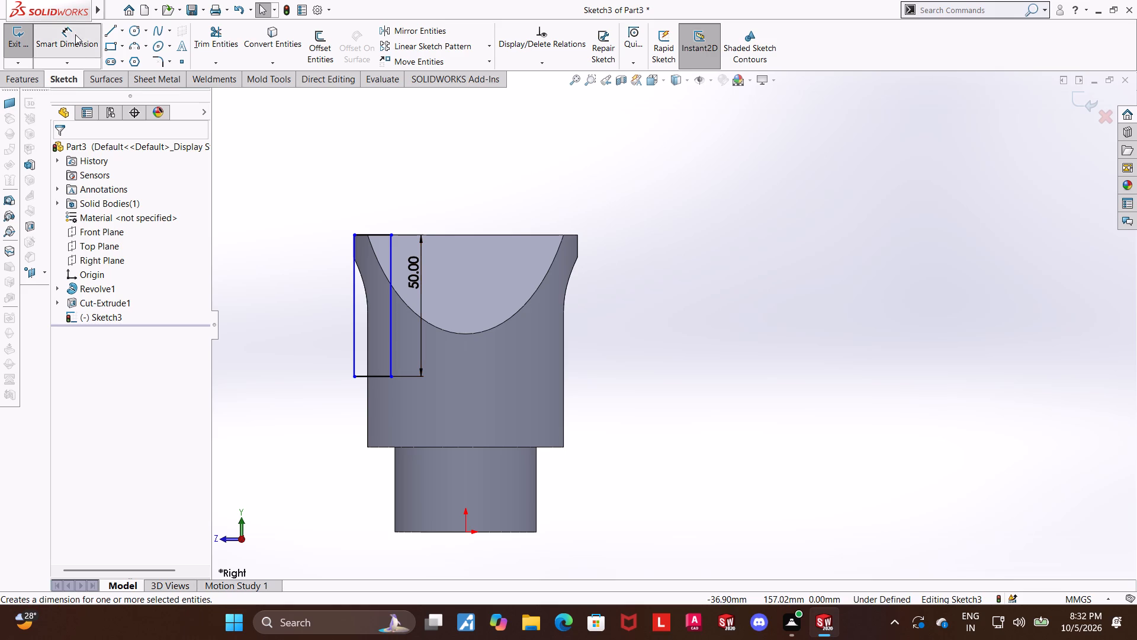
pyautogui.click(372, 375)
pyautogui.click(343, 389)
pyautogui.write('20')
pyautogui.press('Return')
pyautogui.press('Escape')
pyautogui.press('Escape')
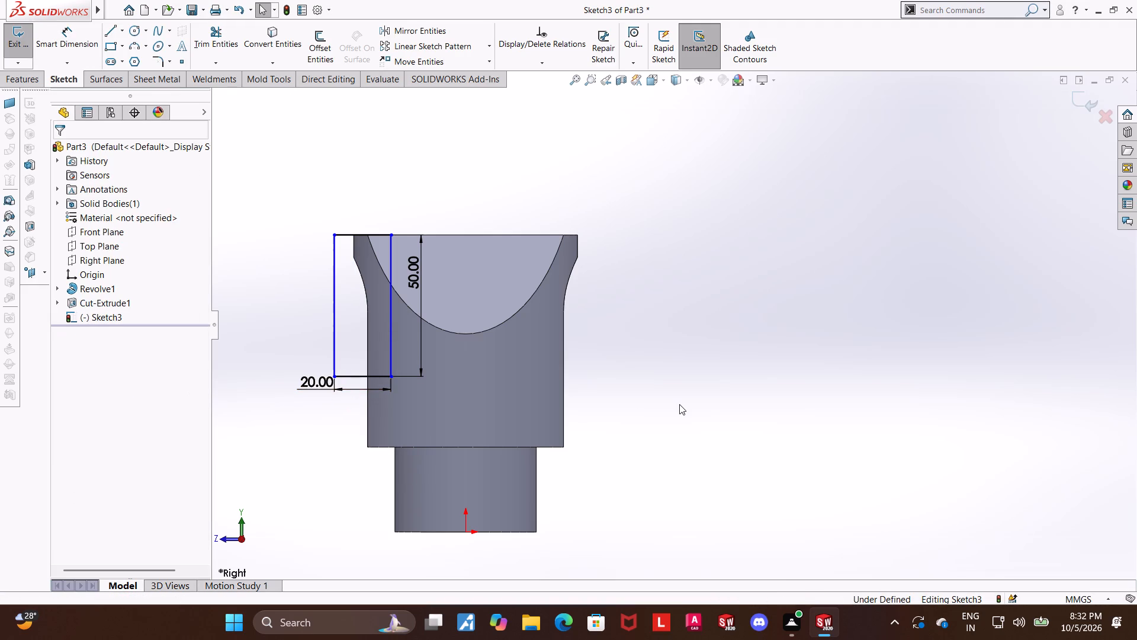
pyautogui.click(679, 404)
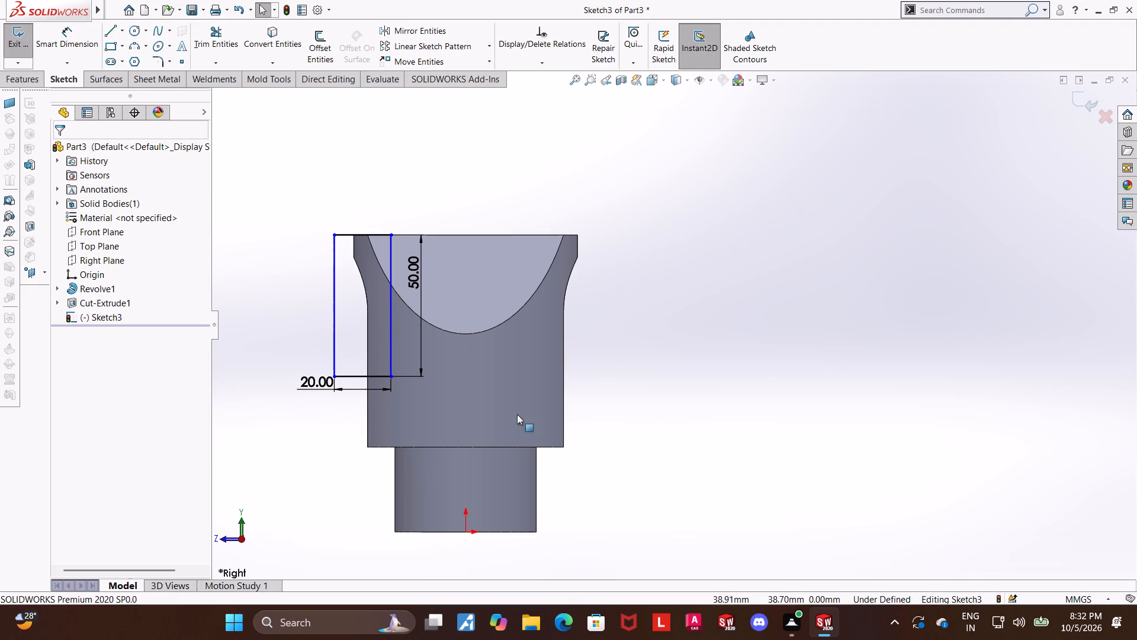
# Make the rectangle's outer vertical line collinear with the short vertical outer edge at the top of the body.
pyautogui.keyDown('ctrl'); pyautogui.click(332, 336); pyautogui.keyUp('ctrl')
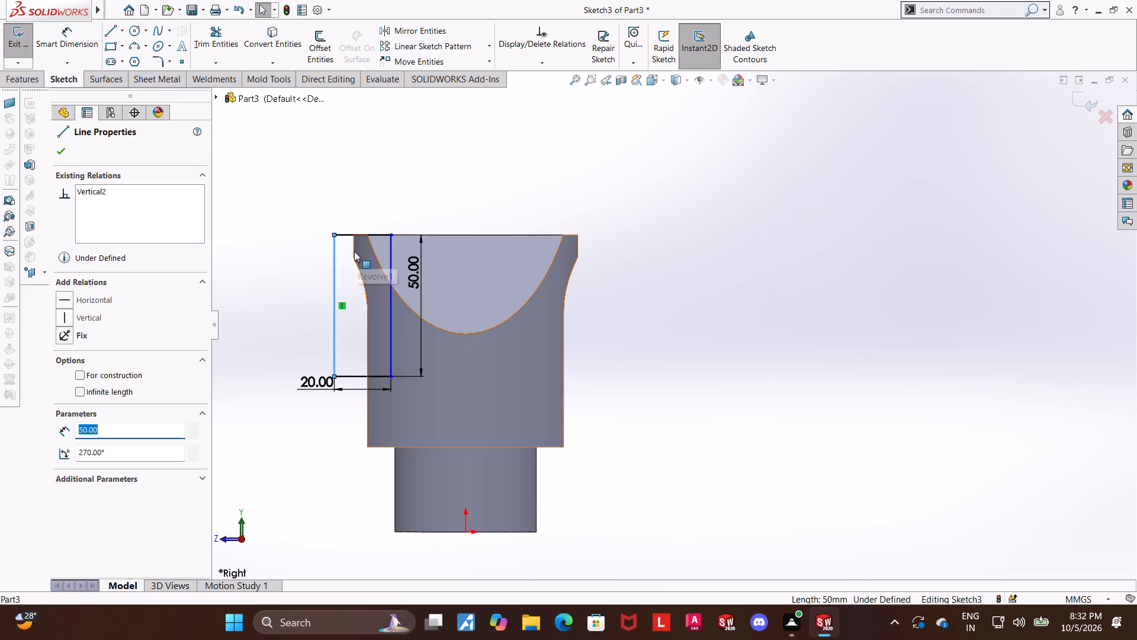
pyautogui.keyDown('ctrl'); pyautogui.click(353, 250); pyautogui.keyUp('ctrl')
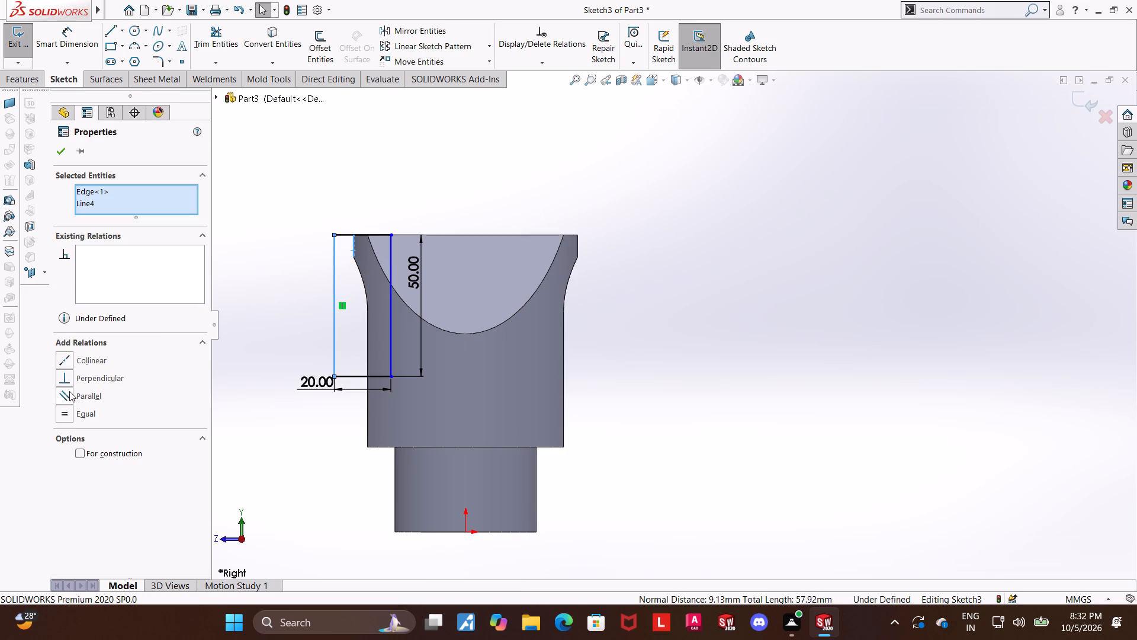
pyautogui.click(68, 365)
pyautogui.click(873, 392)
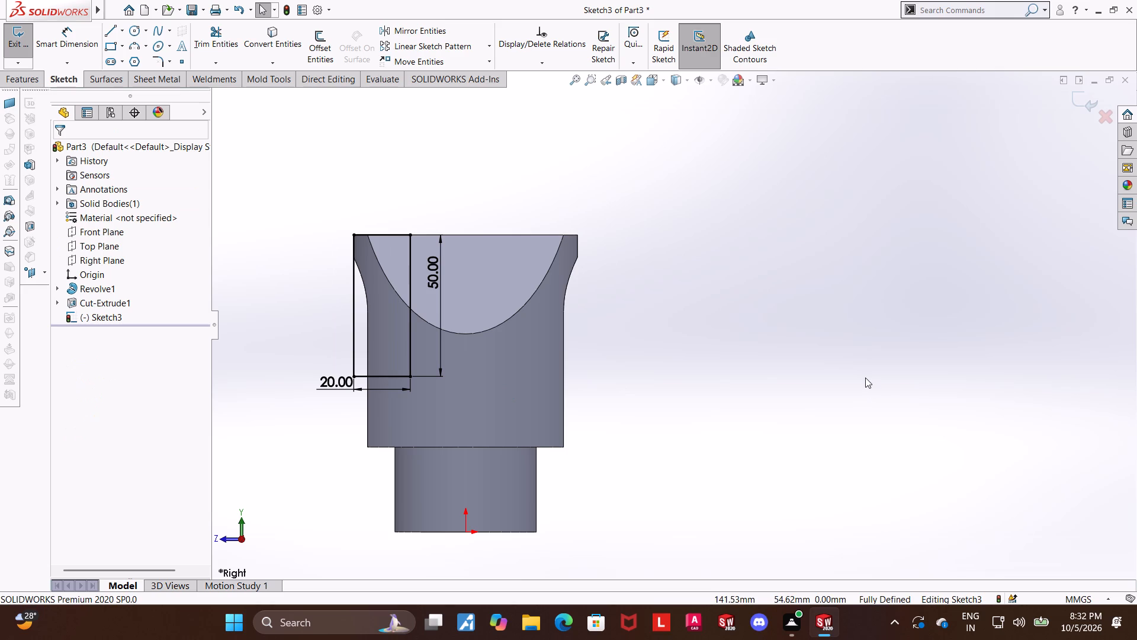
pyautogui.click(605, 194)
pyautogui.click(552, 141)
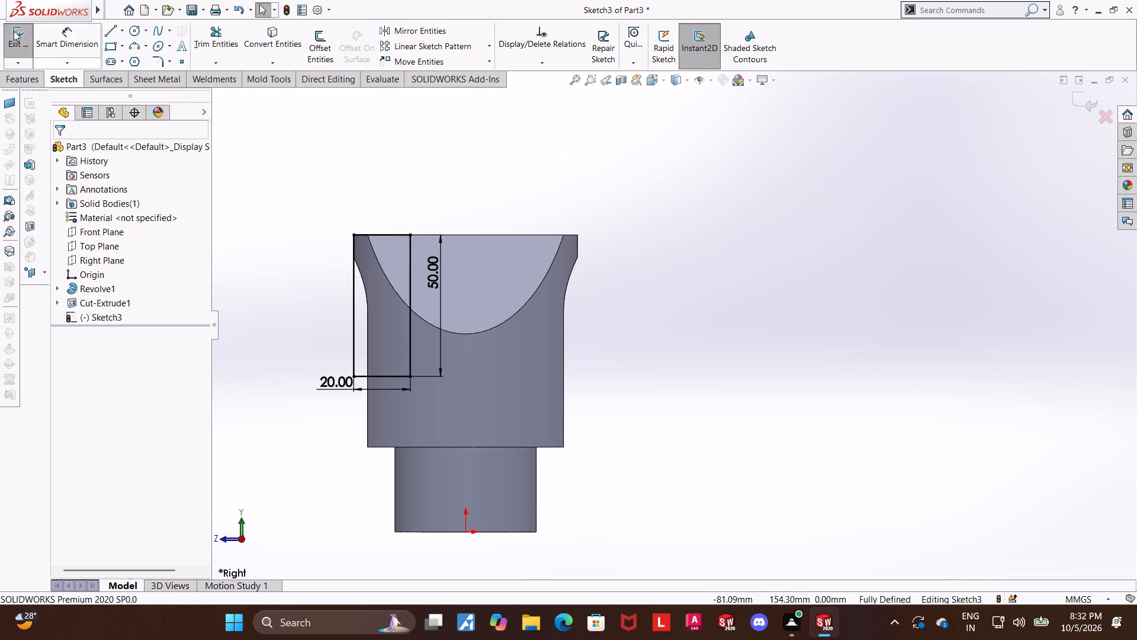
# Sketch a vertical construction line about 23 mm long up from the origin area along the part's axis.
pyautogui.click(123, 30)
pyautogui.click(124, 60)
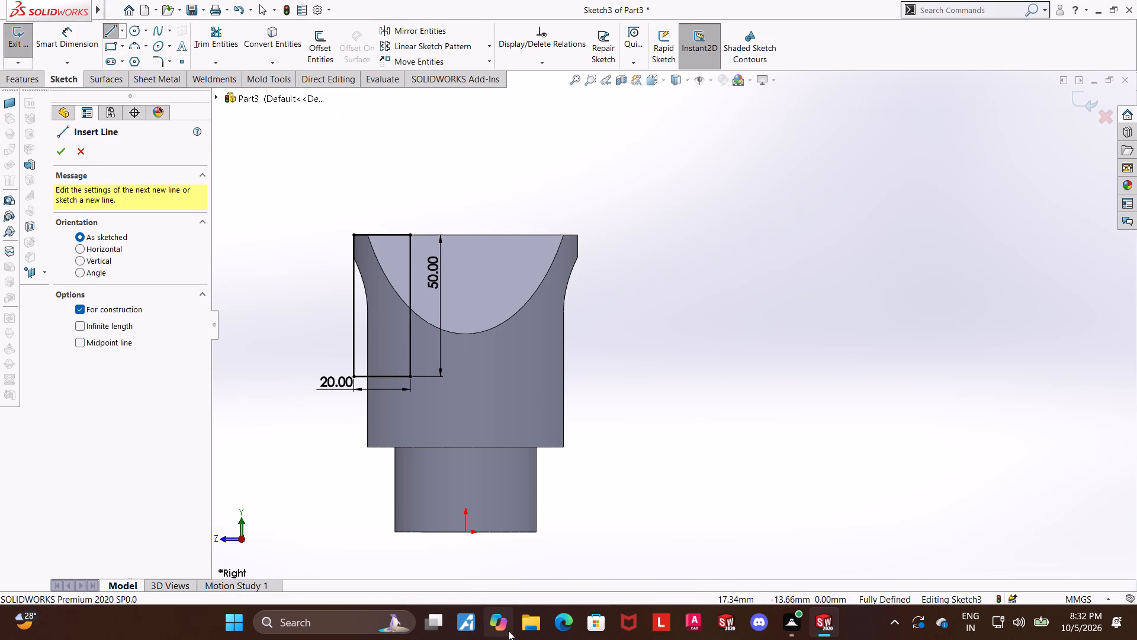
pyautogui.click(465, 536)
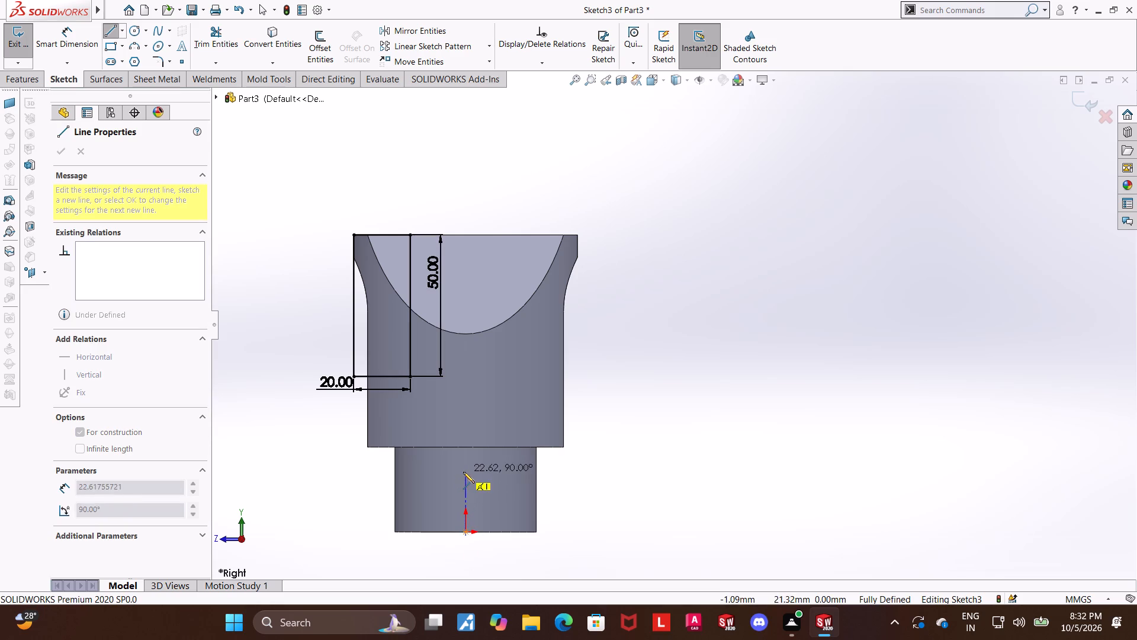
pyautogui.click(463, 472)
pyautogui.press('Escape')
pyautogui.press('Escape')
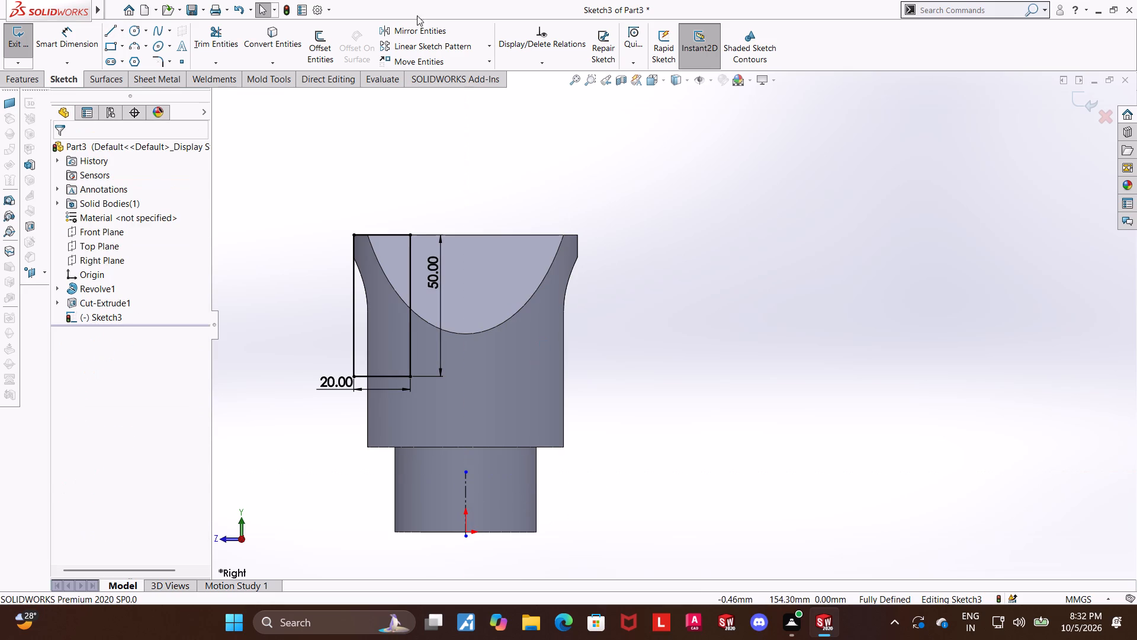
# Mirror the four lines of the 20 by 50 mm rectangle about the vertical construction line and finish the sketch.
pyautogui.click(416, 28)
pyautogui.click(408, 344)
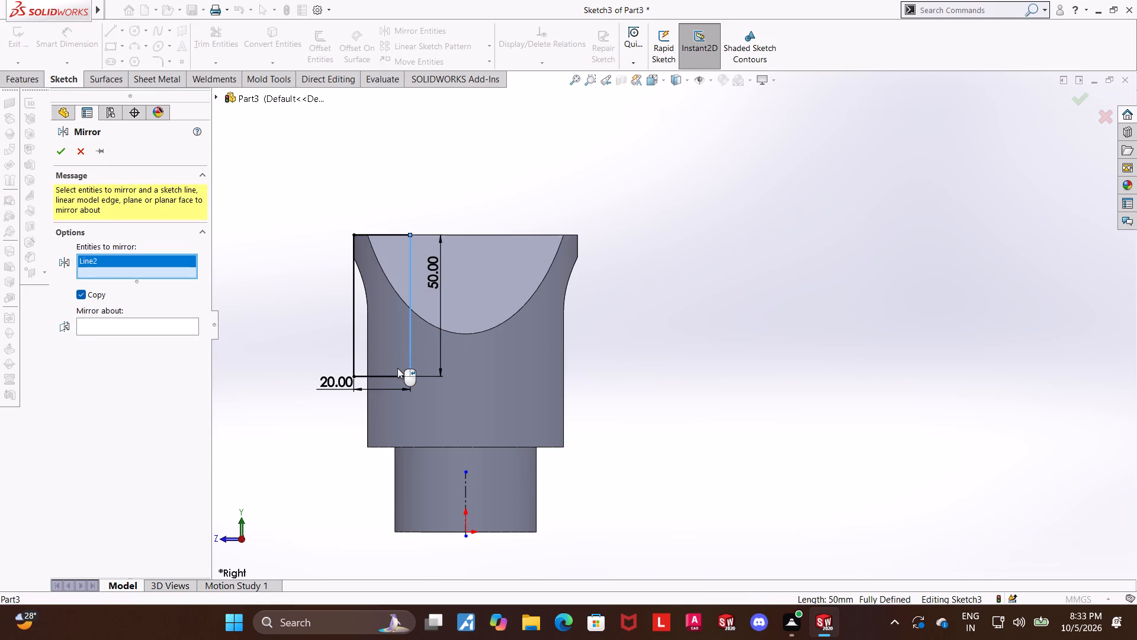
pyautogui.click(392, 377)
pyautogui.click(354, 343)
pyautogui.click(378, 236)
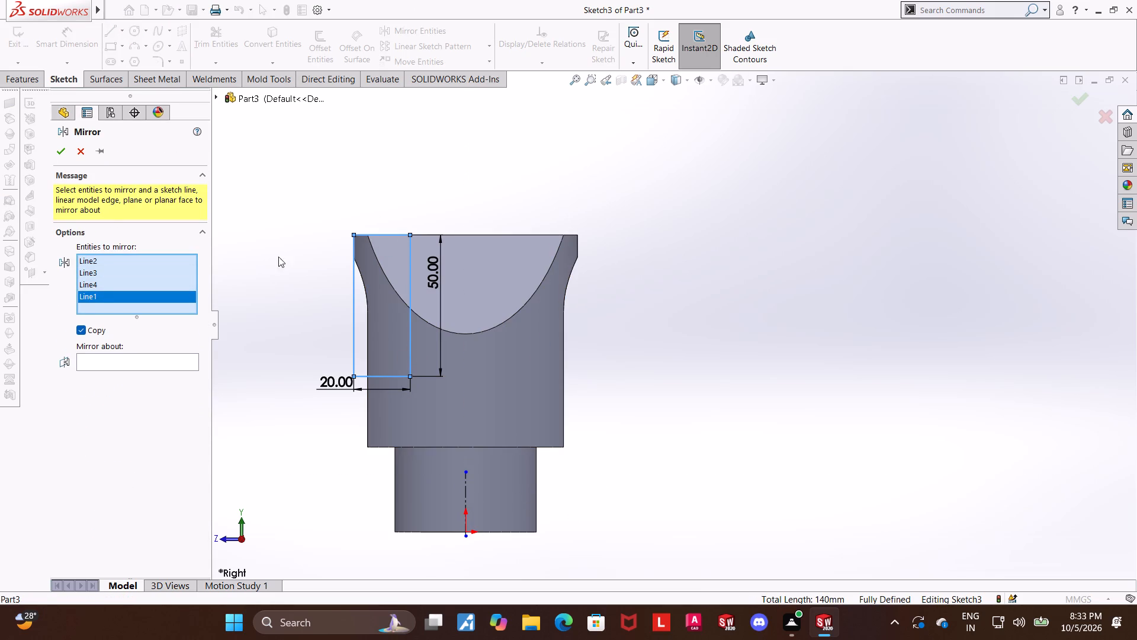
pyautogui.click(132, 356)
pyautogui.click(468, 481)
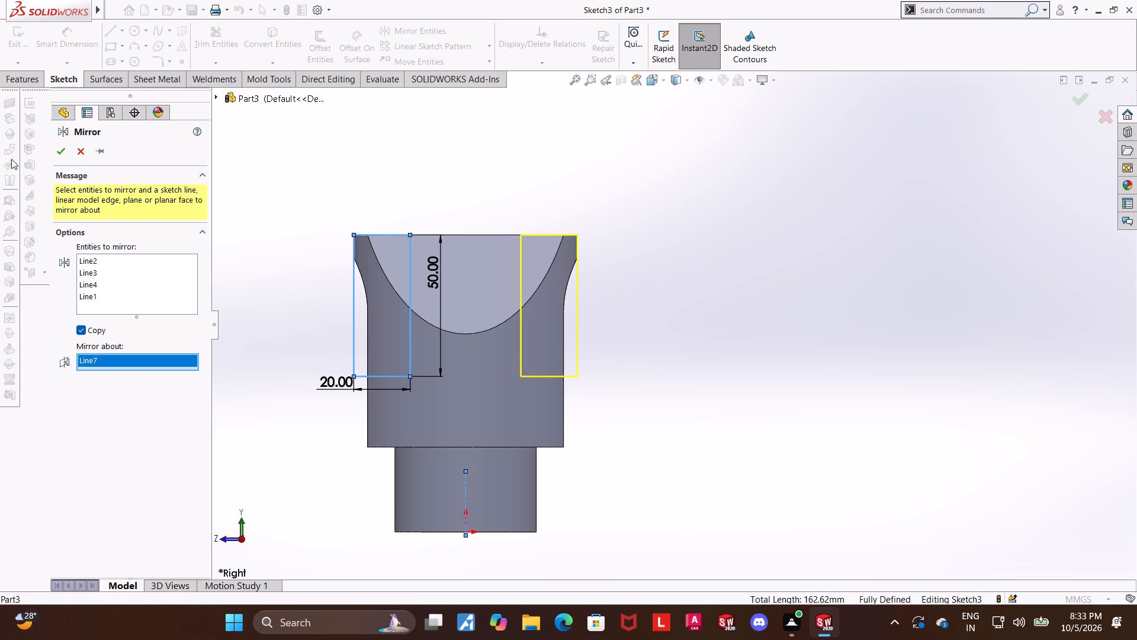
pyautogui.click(66, 146)
pyautogui.click(838, 309)
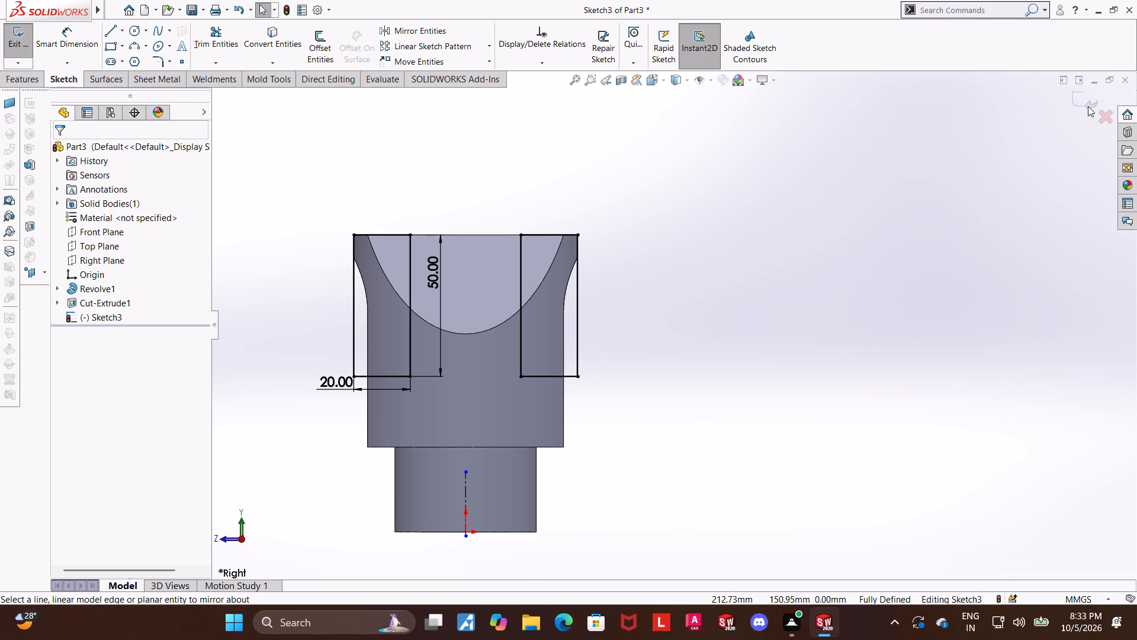
pyautogui.click(1088, 106)
# Cut-extrude both side rectangles with the end condition Through All - Both.
pyautogui.moveTo(752, 305); pyautogui.dragTo(802, 324, button='middle')
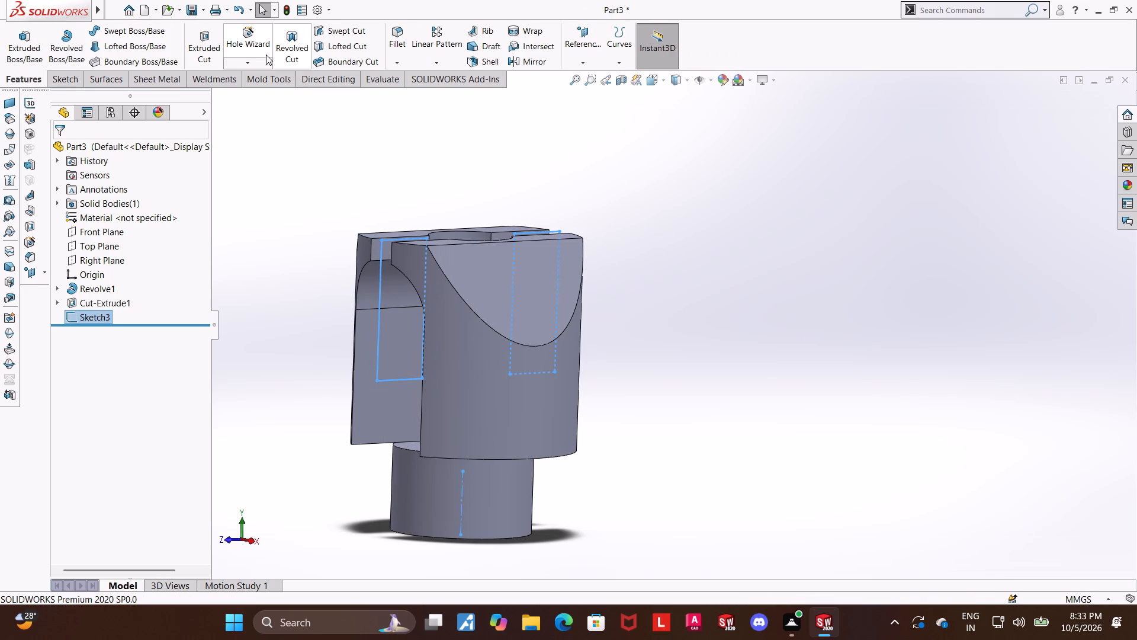
pyautogui.click(208, 47)
pyautogui.click(119, 229)
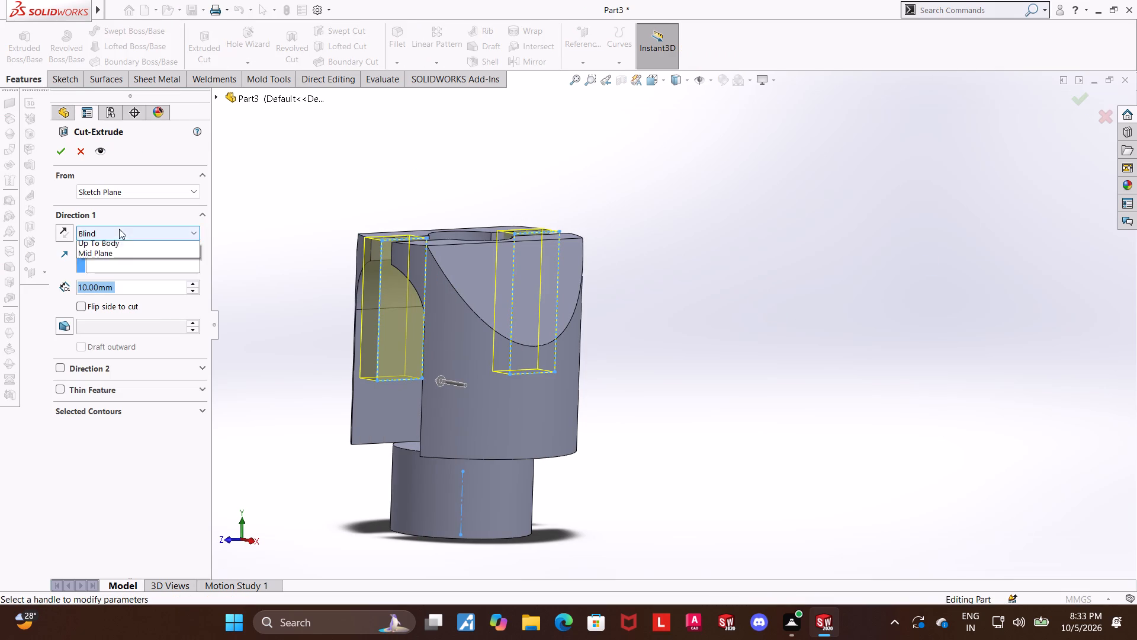
pyautogui.click(115, 270)
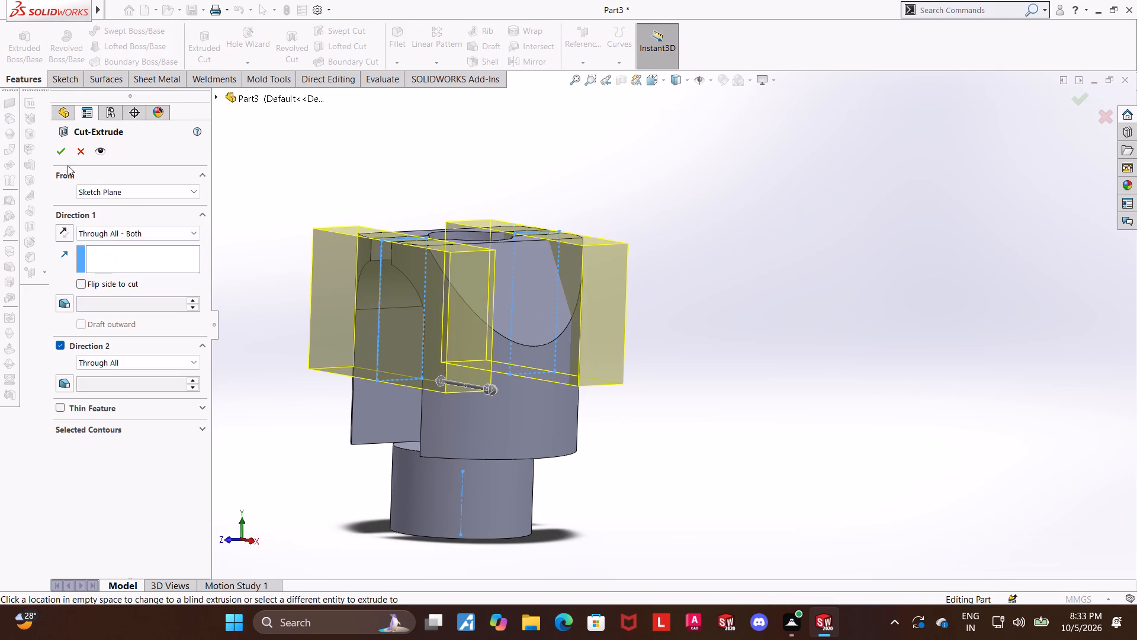
pyautogui.click(66, 156)
pyautogui.click(786, 290)
# Examine the cut part from several angles, checking the two arms, the slot and the lower cylinder.
pyautogui.moveTo(705, 318); pyautogui.dragTo(849, 413, button='middle')
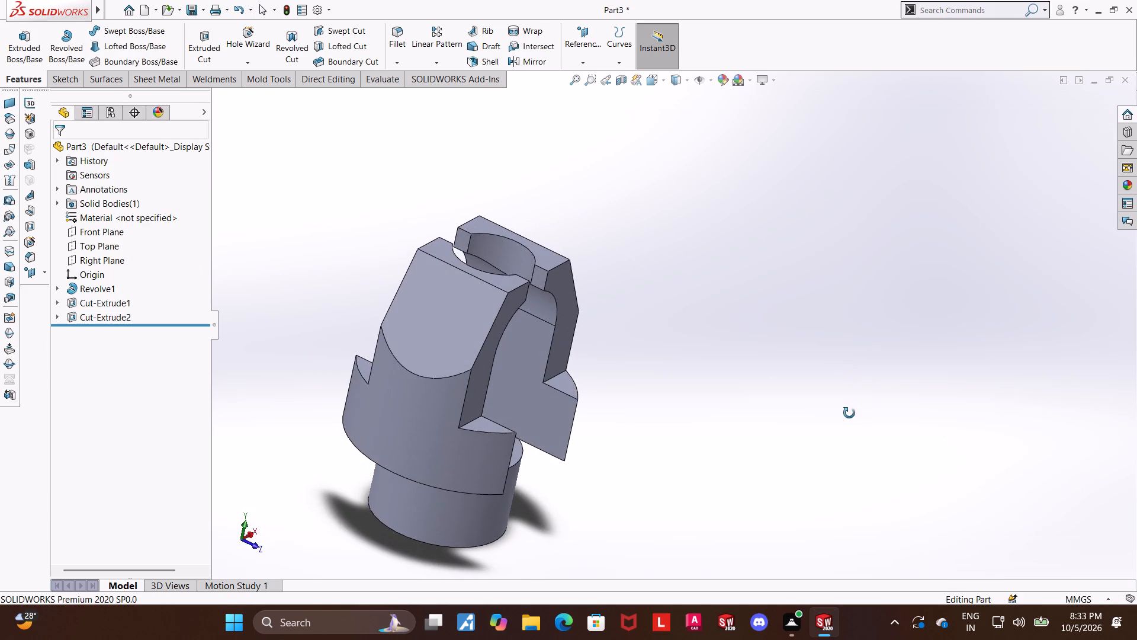
pyautogui.moveTo(849, 413); pyautogui.dragTo(843, 410, button='middle')
pyautogui.click(657, 75)
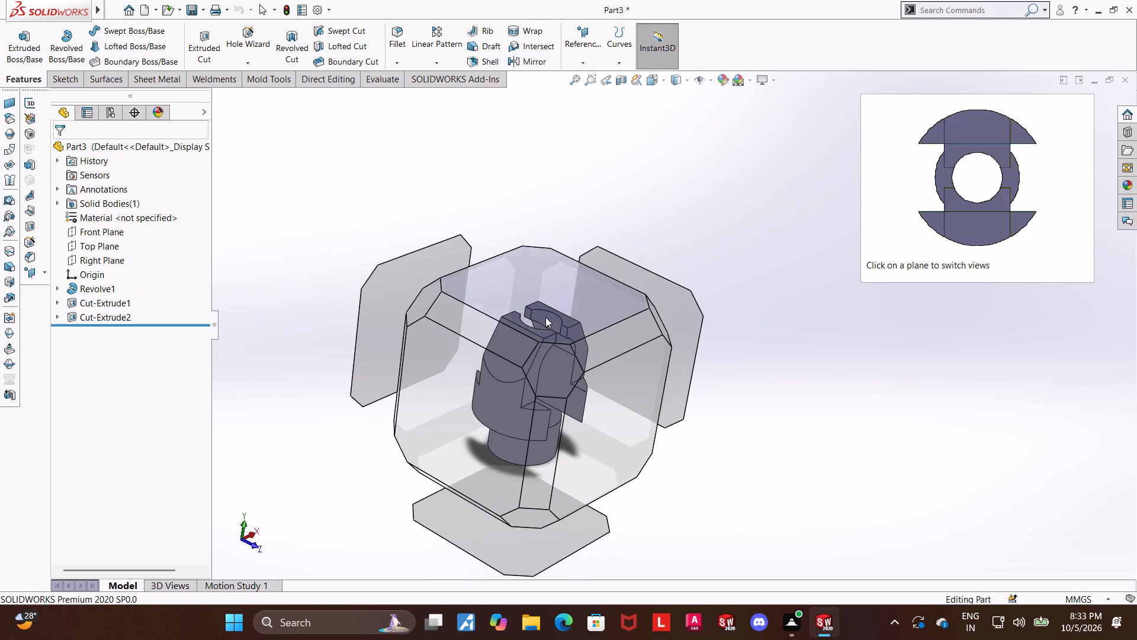
pyautogui.click(572, 383)
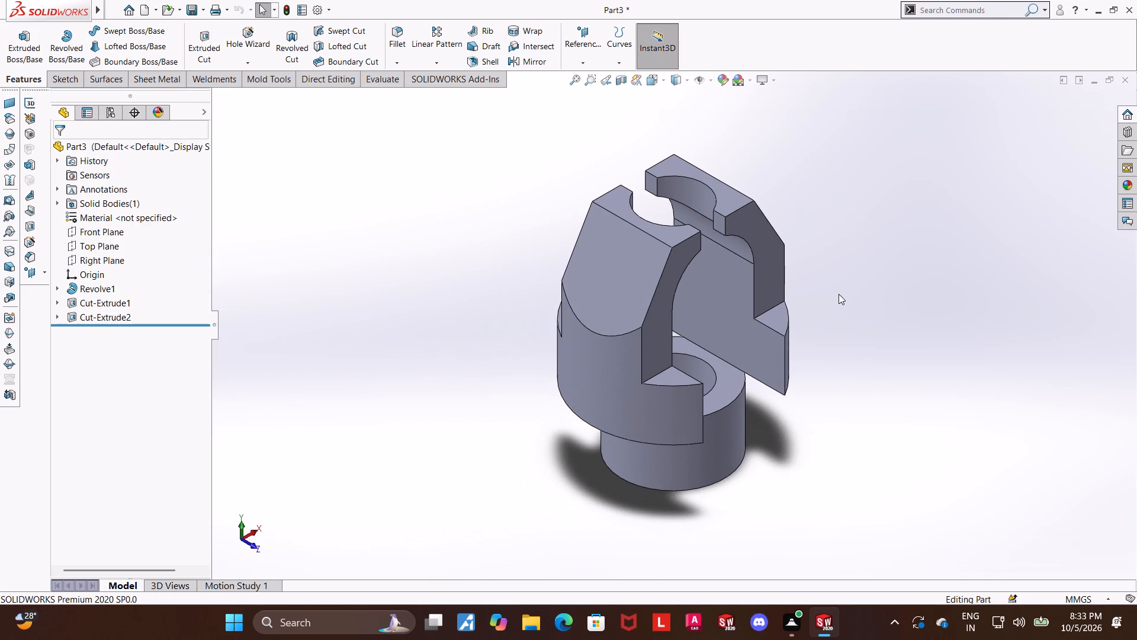
pyautogui.scroll(-2, 833, 292)
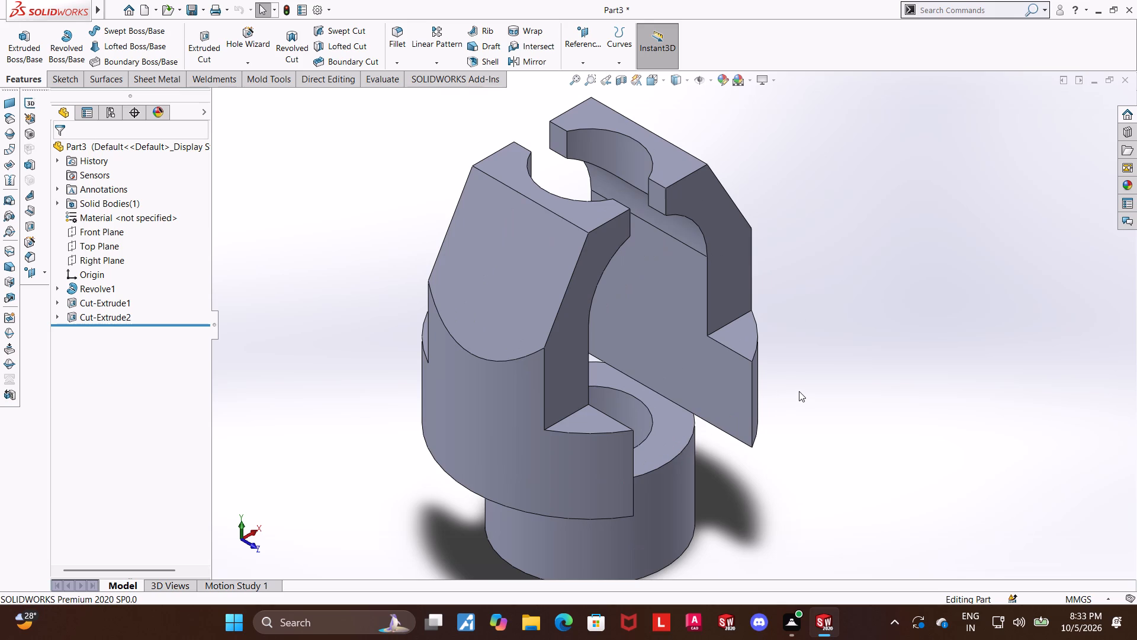
pyautogui.moveTo(798, 391); pyautogui.dragTo(784, 376, button='middle')
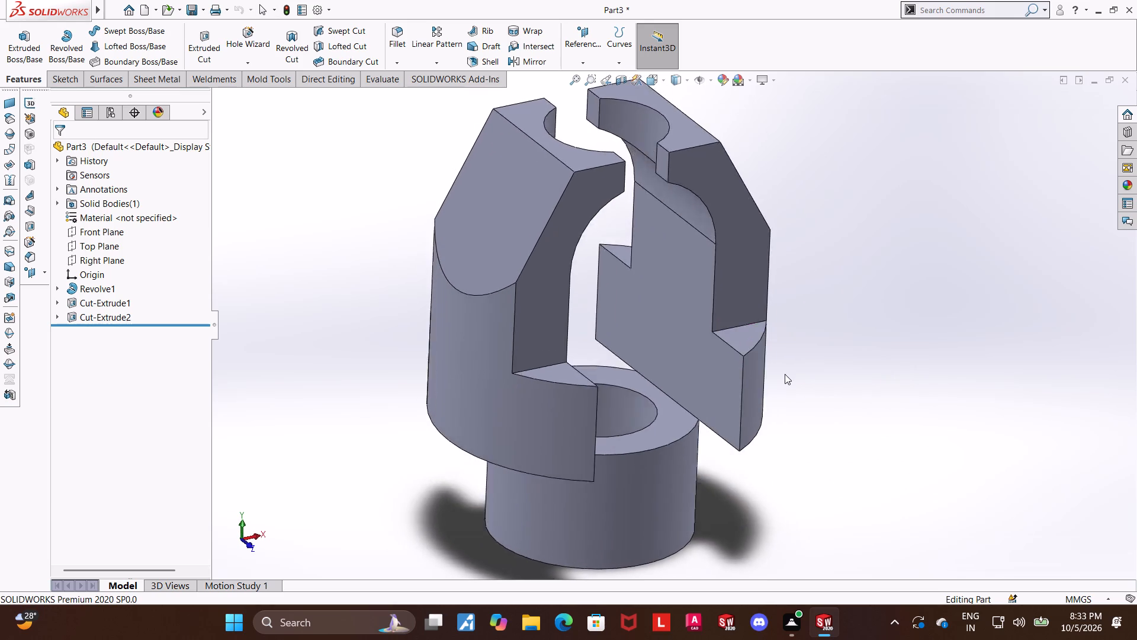
pyautogui.scroll(5, 785, 374)
pyautogui.moveTo(746, 325); pyautogui.dragTo(748, 299, button='middle')
pyautogui.scroll(-1, 677, 302)
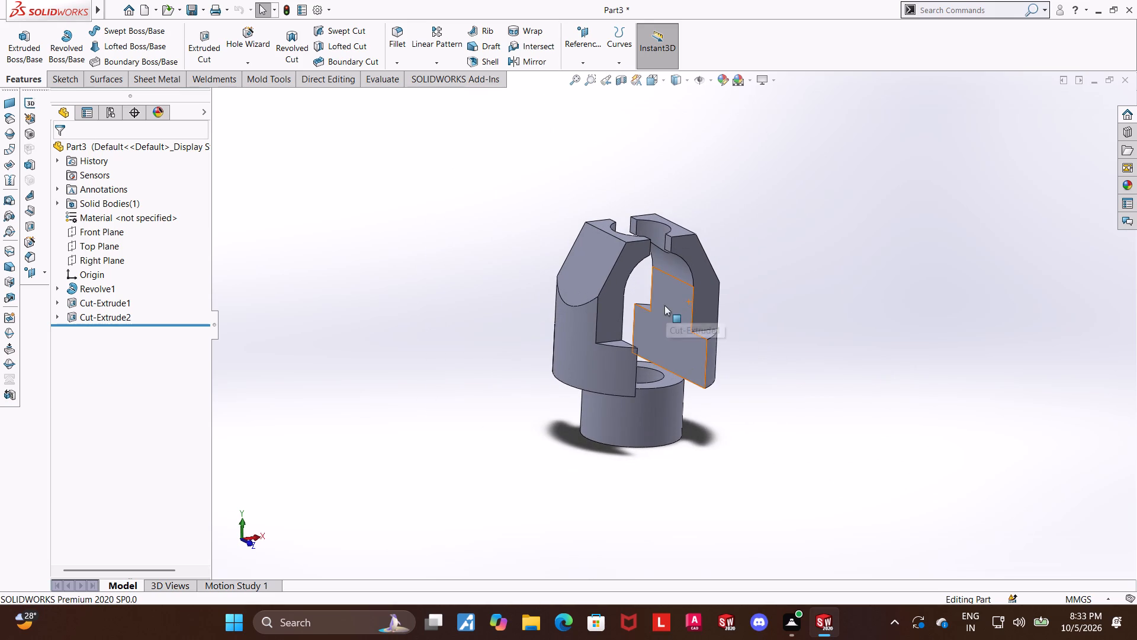
pyautogui.click(656, 83)
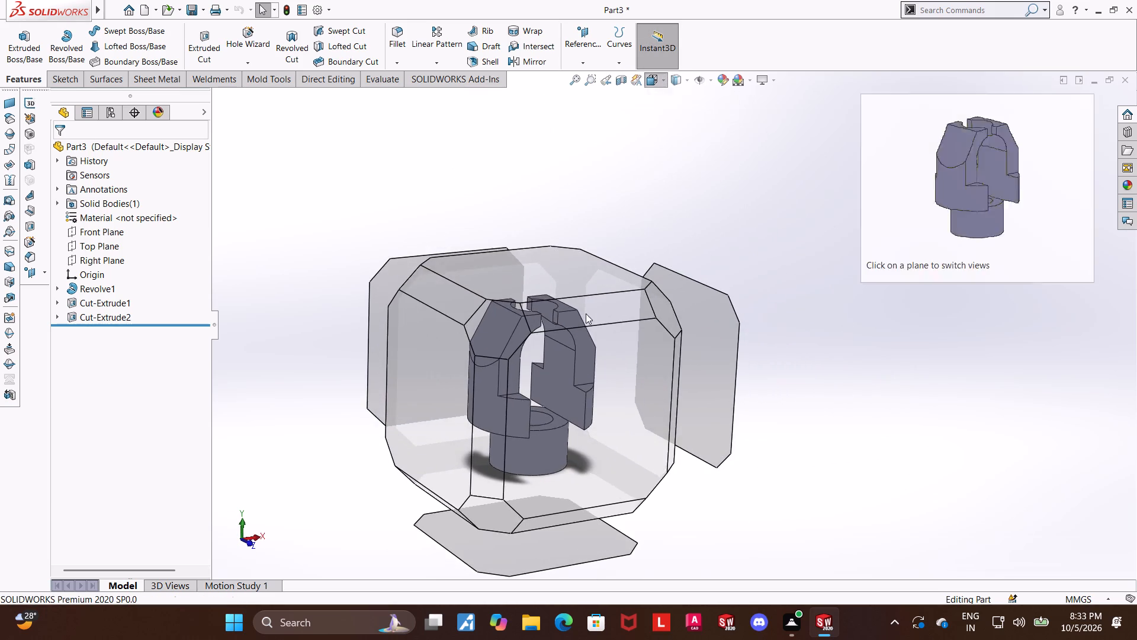
pyautogui.click(586, 313)
pyautogui.moveTo(765, 425); pyautogui.dragTo(839, 352, button='middle')
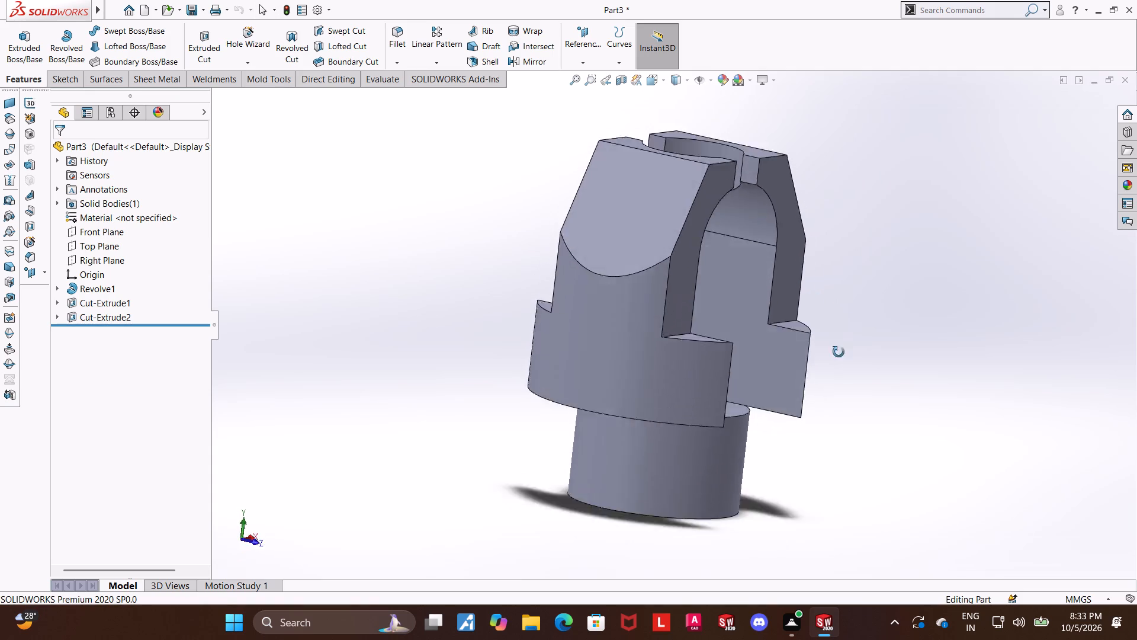
pyautogui.moveTo(839, 352); pyautogui.dragTo(798, 383, button='middle')
pyautogui.scroll(3, 586, 328)
pyautogui.moveTo(702, 305); pyautogui.dragTo(723, 301, button='middle')
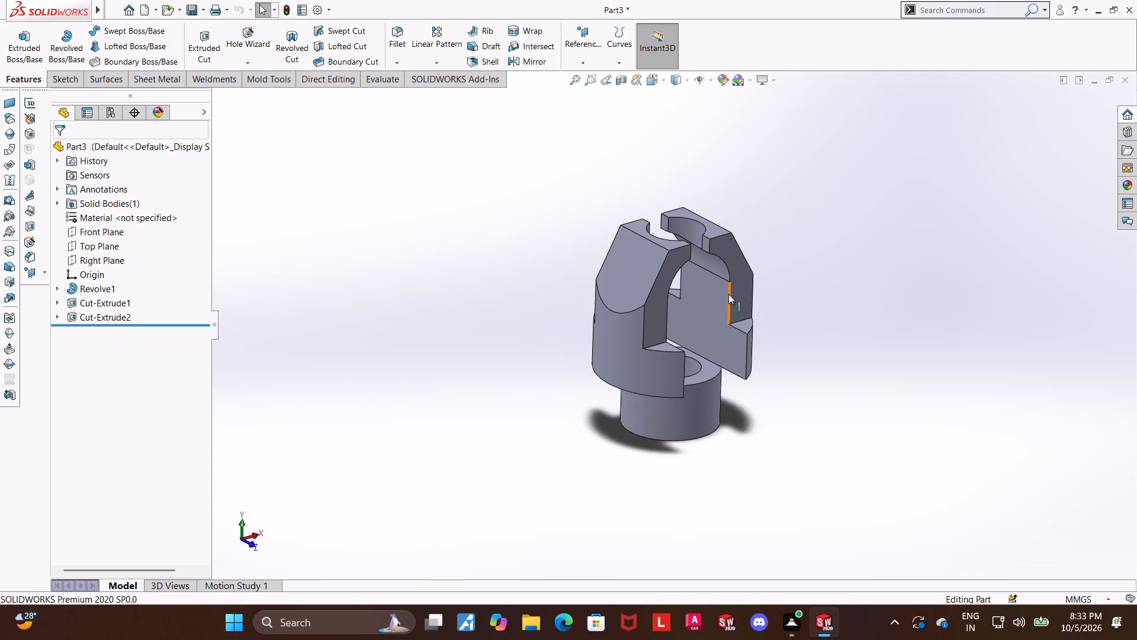
pyautogui.moveTo(841, 292); pyautogui.dragTo(813, 274, button='middle')
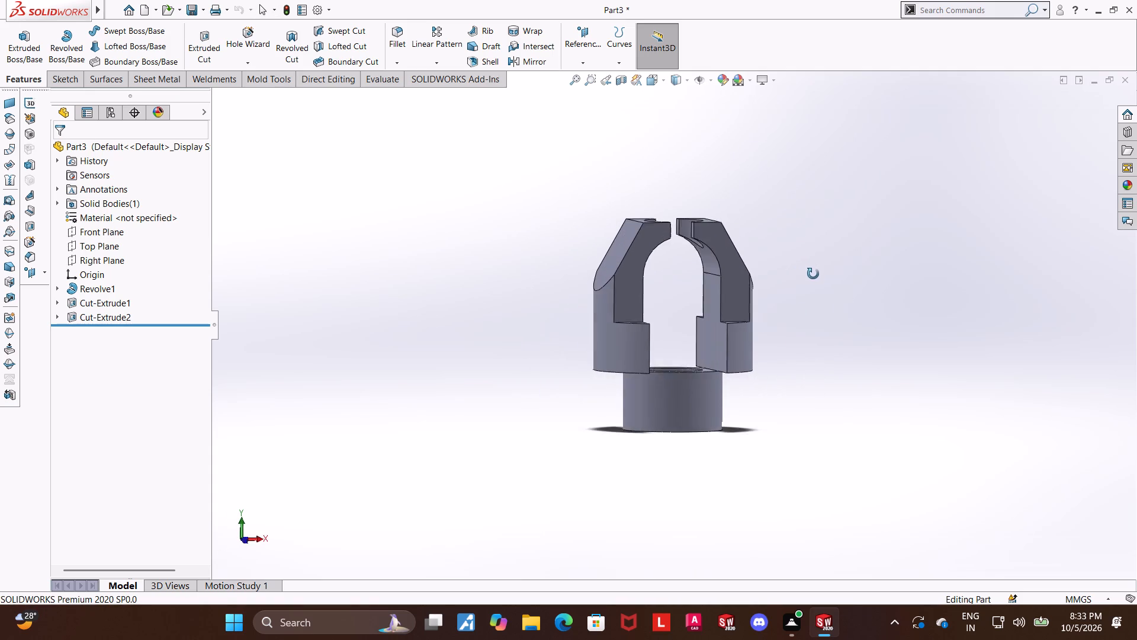
pyautogui.moveTo(813, 274); pyautogui.dragTo(804, 282, button='middle')
pyautogui.moveTo(798, 293); pyautogui.dragTo(783, 300, button='middle')
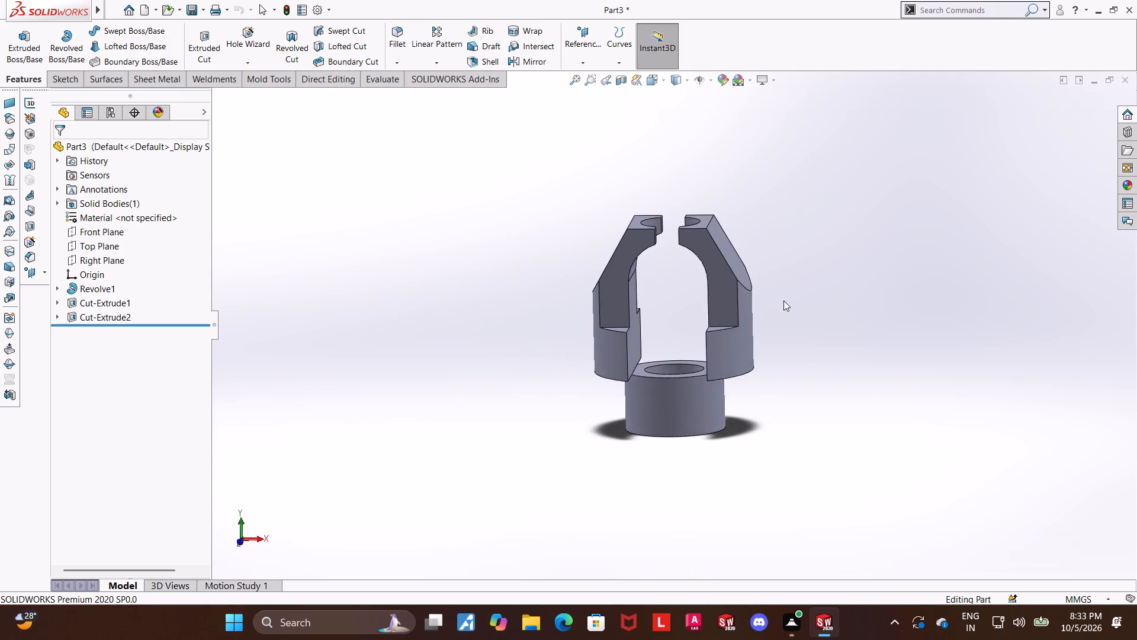
pyautogui.moveTo(783, 300); pyautogui.dragTo(783, 303, button='middle')
# Open the sketch of the first cut, containing the corner triangles and necked slot, for editing.
pyautogui.click(53, 303)
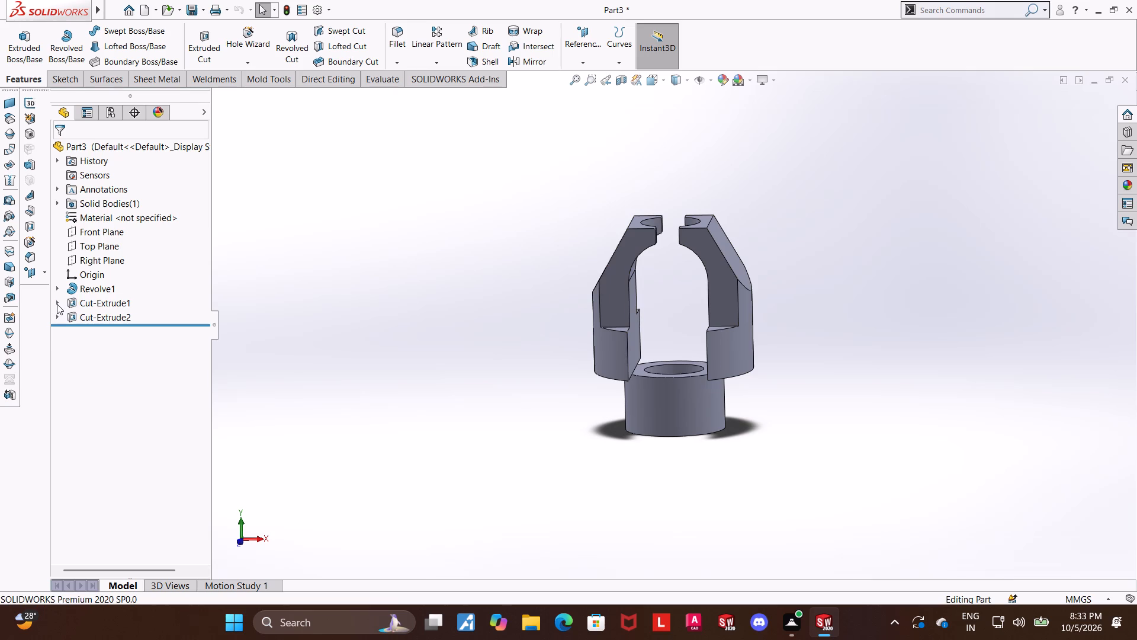
pyautogui.click(57, 304)
pyautogui.click(95, 314)
pyautogui.click(104, 276)
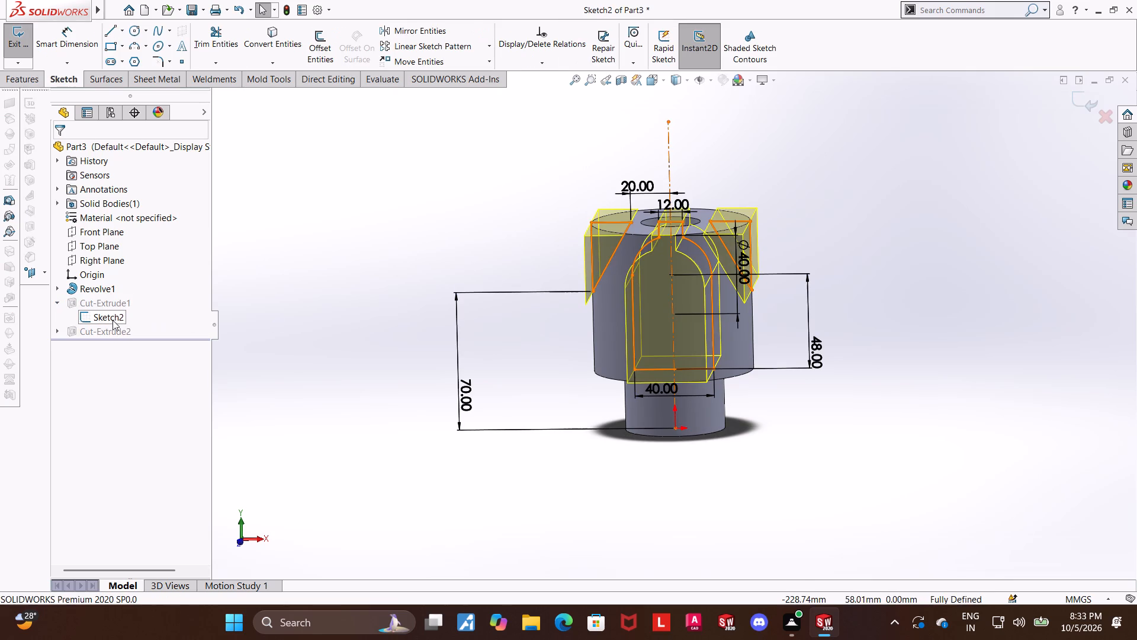
pyautogui.click(107, 321)
pyautogui.click(142, 302)
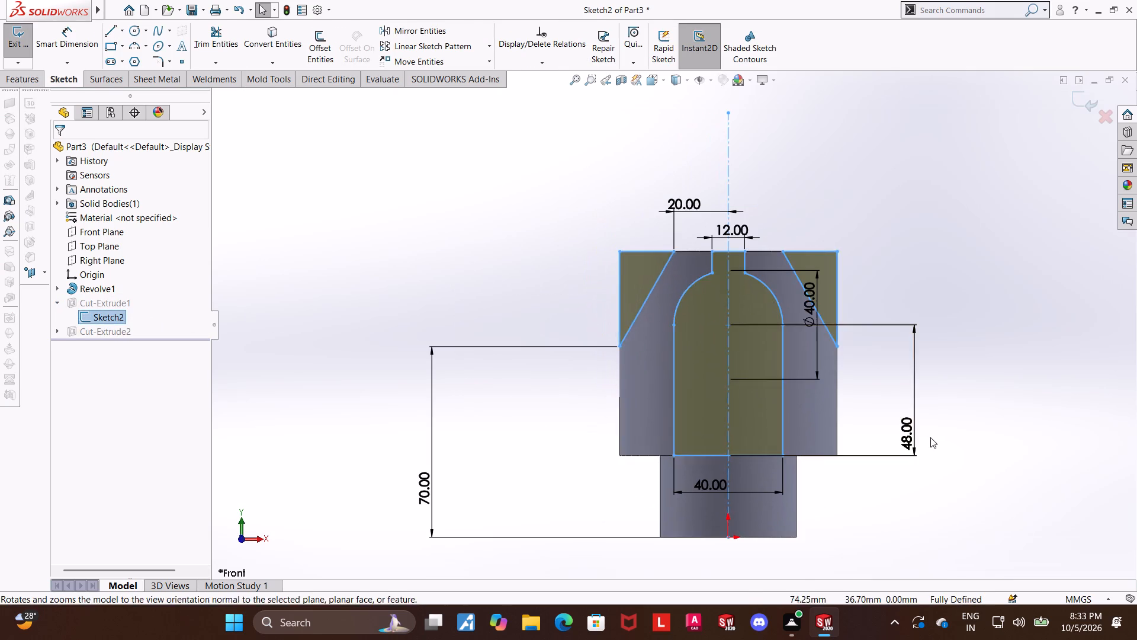
pyautogui.click(930, 437)
pyautogui.scroll(-2, 937, 459)
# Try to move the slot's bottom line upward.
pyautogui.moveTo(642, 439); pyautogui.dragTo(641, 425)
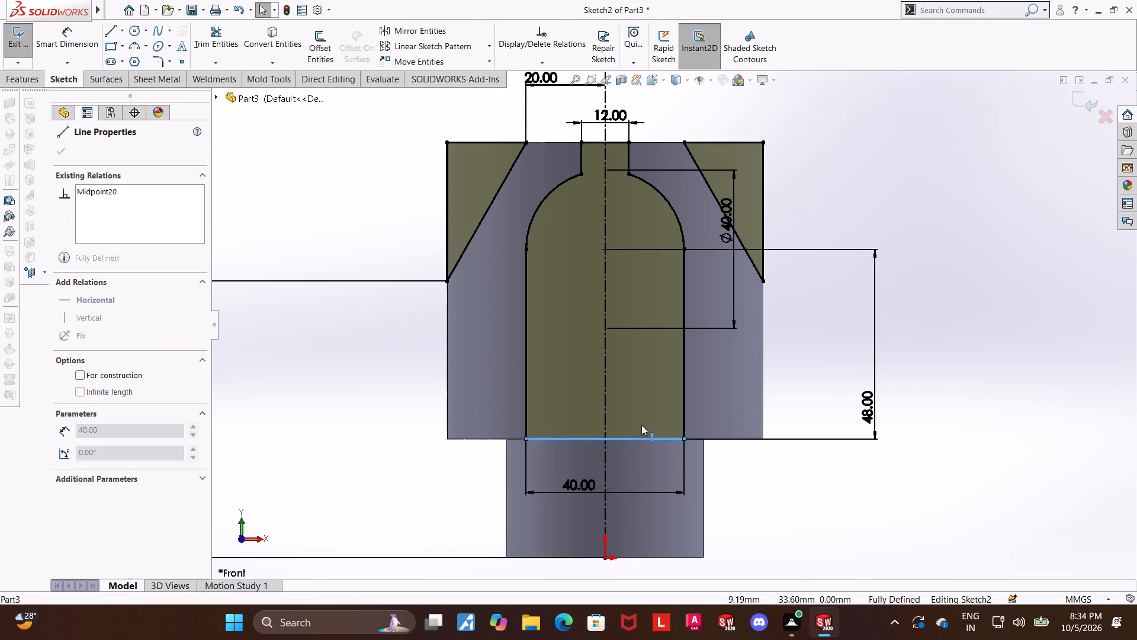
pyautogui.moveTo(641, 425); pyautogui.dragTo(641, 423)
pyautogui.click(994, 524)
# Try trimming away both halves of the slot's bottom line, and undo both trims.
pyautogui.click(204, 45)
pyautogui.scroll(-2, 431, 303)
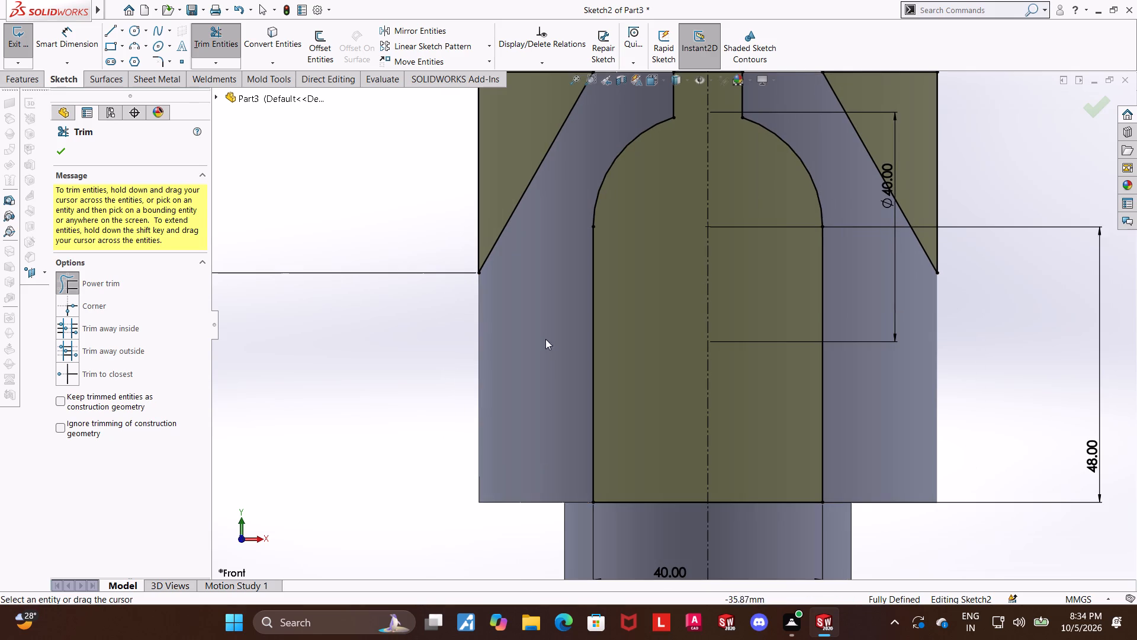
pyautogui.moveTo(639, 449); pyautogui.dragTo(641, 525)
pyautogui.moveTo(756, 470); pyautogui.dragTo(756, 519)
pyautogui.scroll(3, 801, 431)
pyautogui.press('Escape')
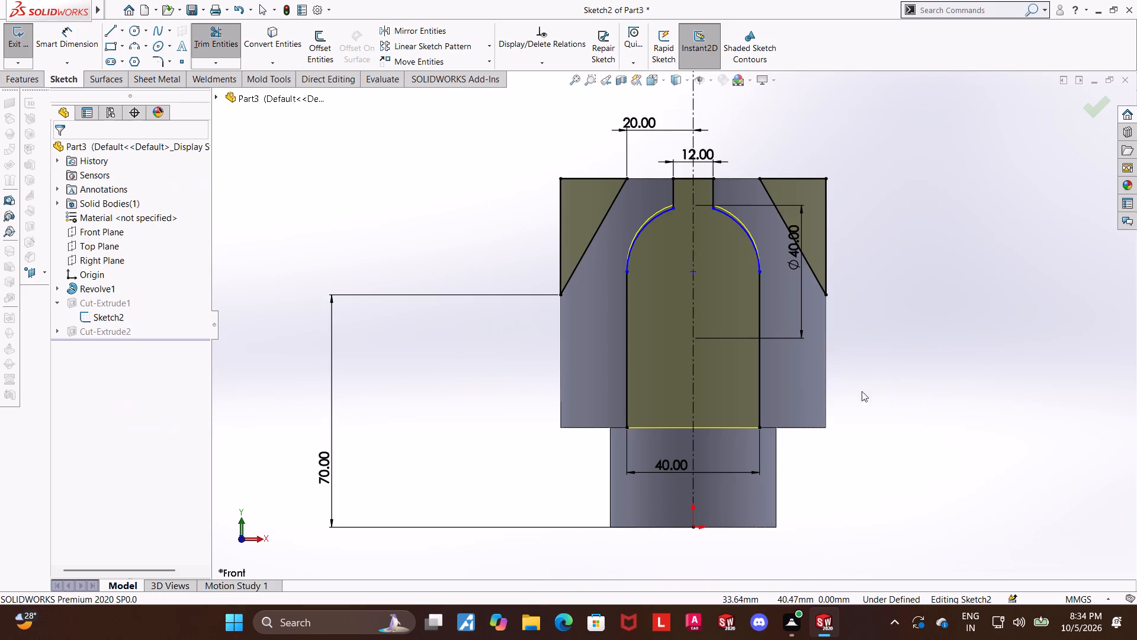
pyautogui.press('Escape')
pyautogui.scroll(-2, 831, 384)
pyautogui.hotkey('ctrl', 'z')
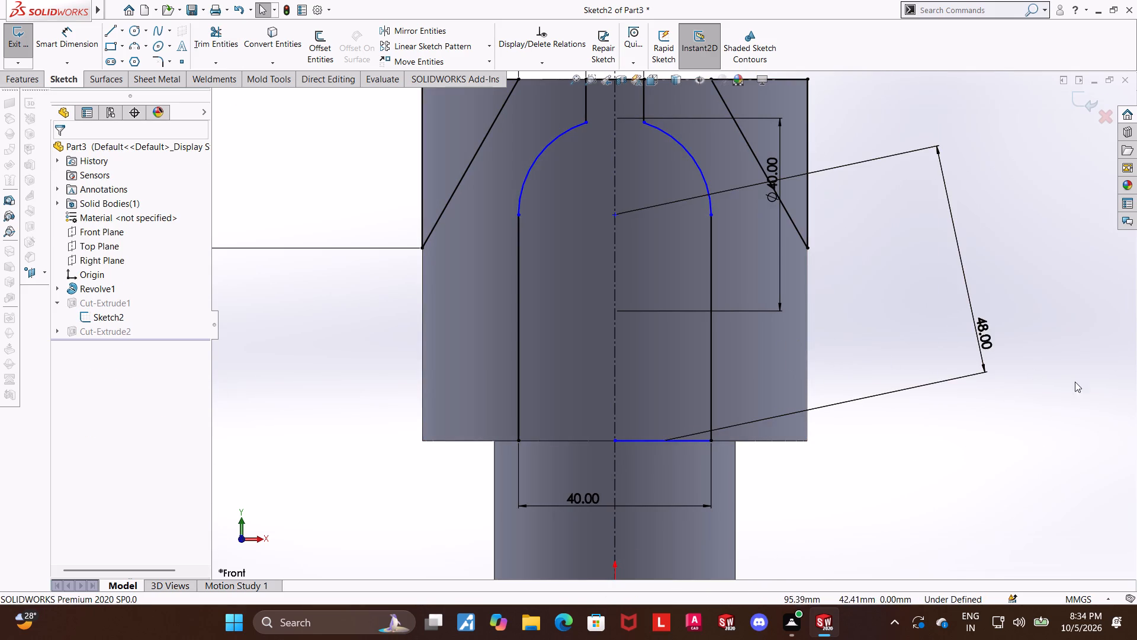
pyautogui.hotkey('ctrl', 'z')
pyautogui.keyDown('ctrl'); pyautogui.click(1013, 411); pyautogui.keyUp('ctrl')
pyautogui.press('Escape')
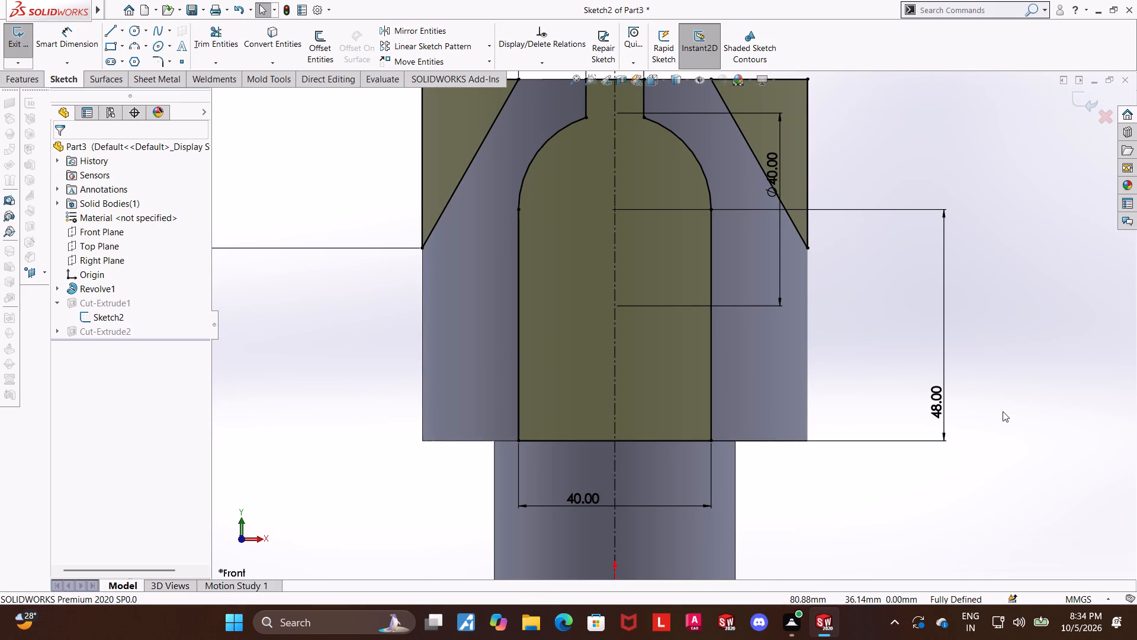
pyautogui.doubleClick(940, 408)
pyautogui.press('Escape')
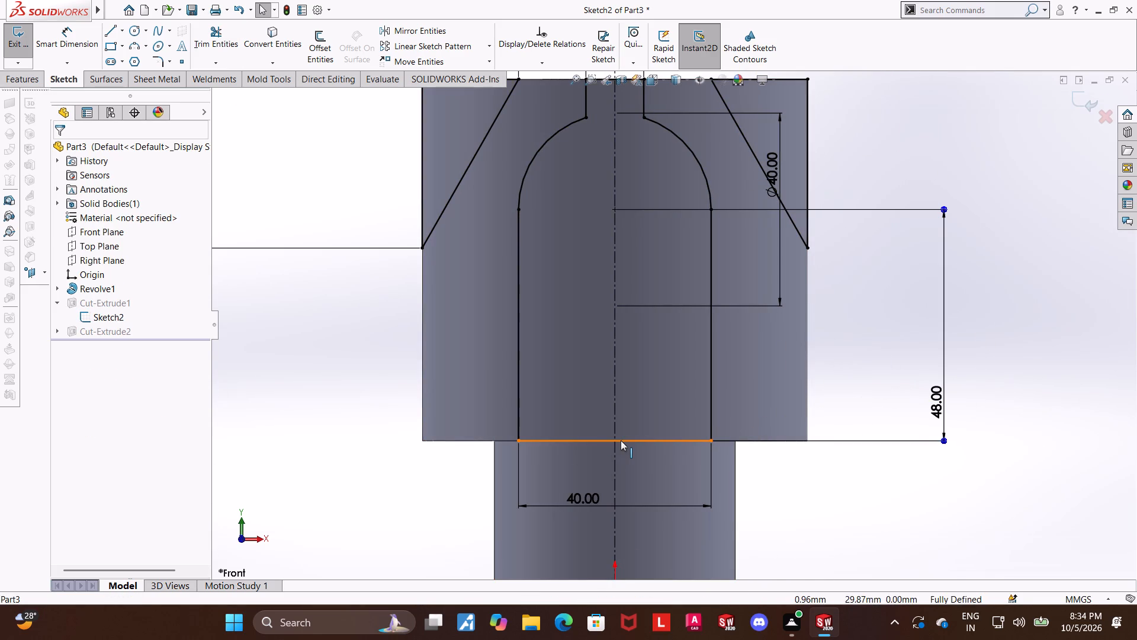
# Delete the midpoint relation between the slot's bottom line and the vertical centerline.
pyautogui.click(621, 440)
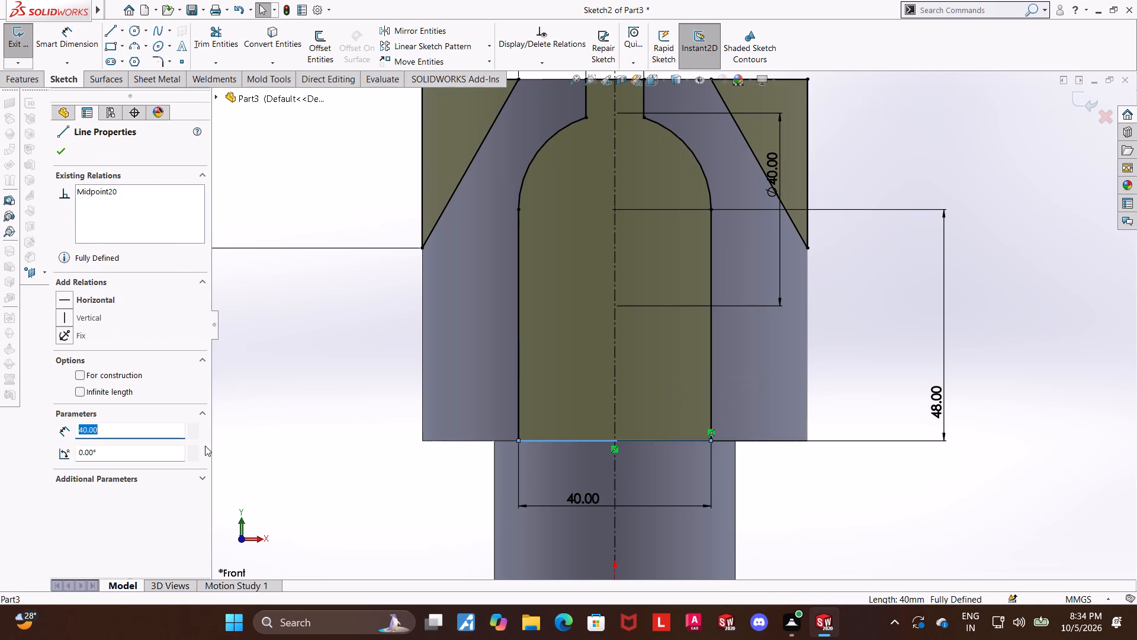
pyautogui.press('Escape')
pyautogui.rightClick(98, 312)
pyautogui.press('Escape')
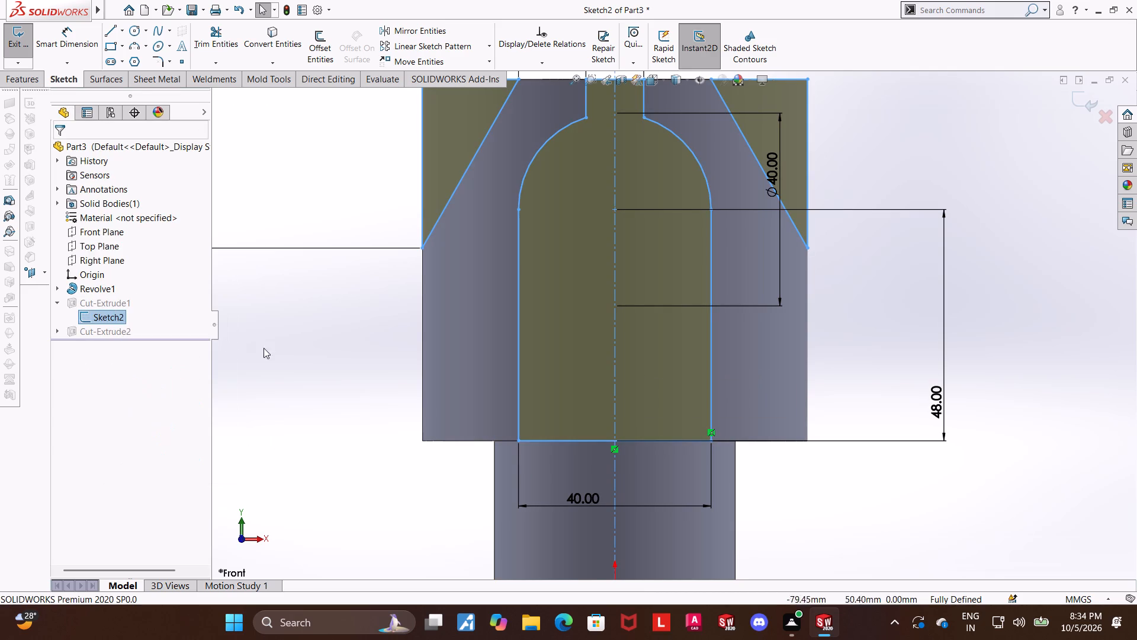
pyautogui.rightClick(615, 453)
pyautogui.click(643, 593)
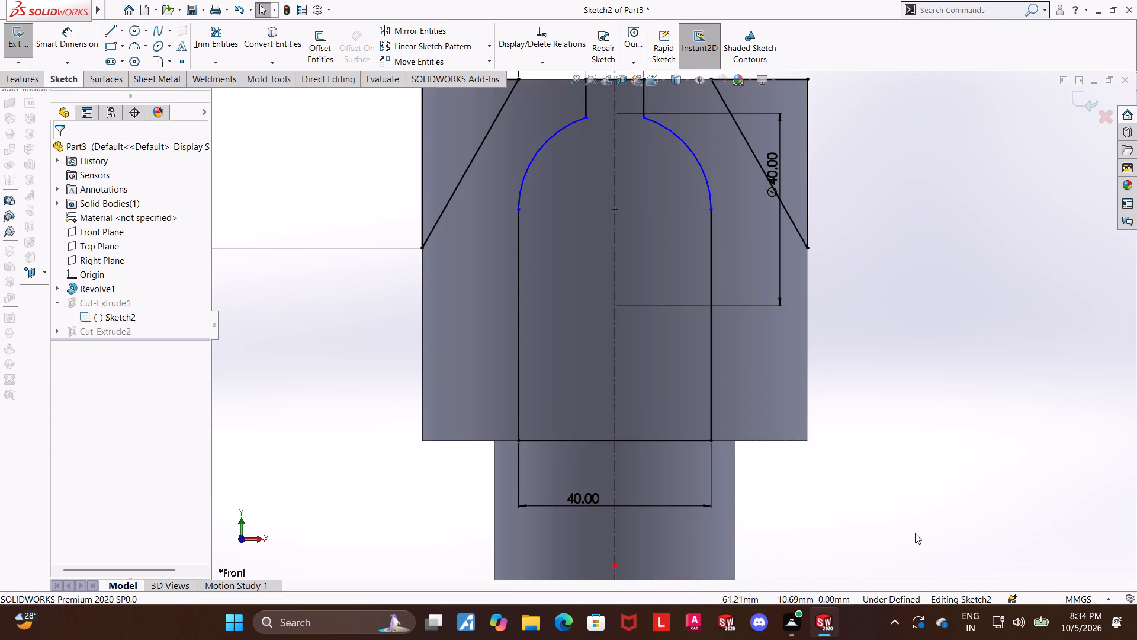
pyautogui.click(916, 533)
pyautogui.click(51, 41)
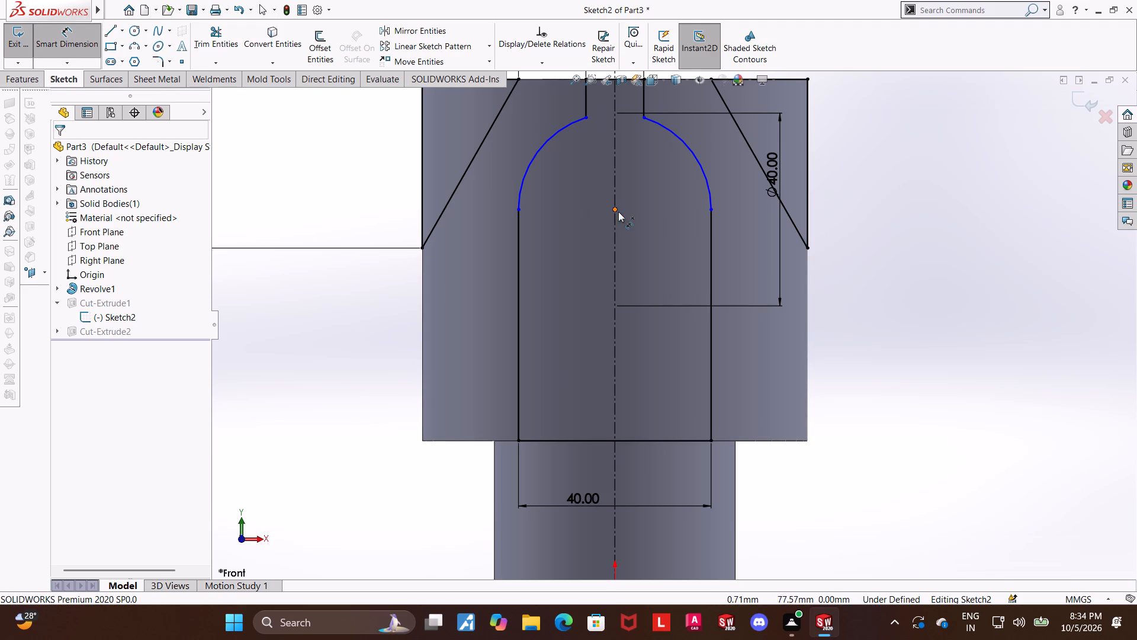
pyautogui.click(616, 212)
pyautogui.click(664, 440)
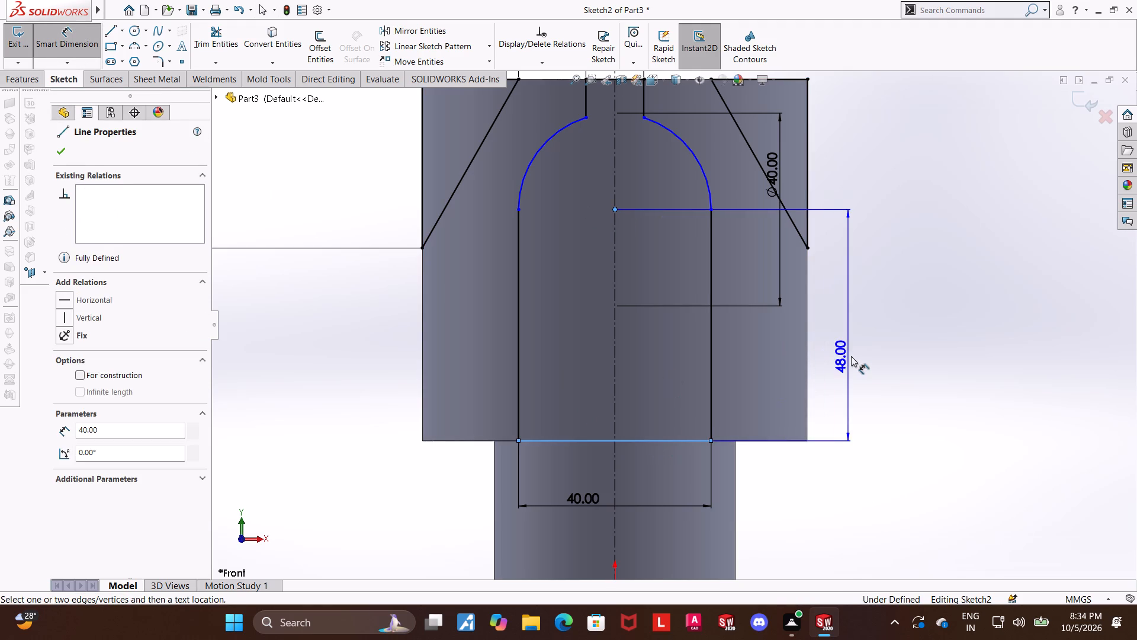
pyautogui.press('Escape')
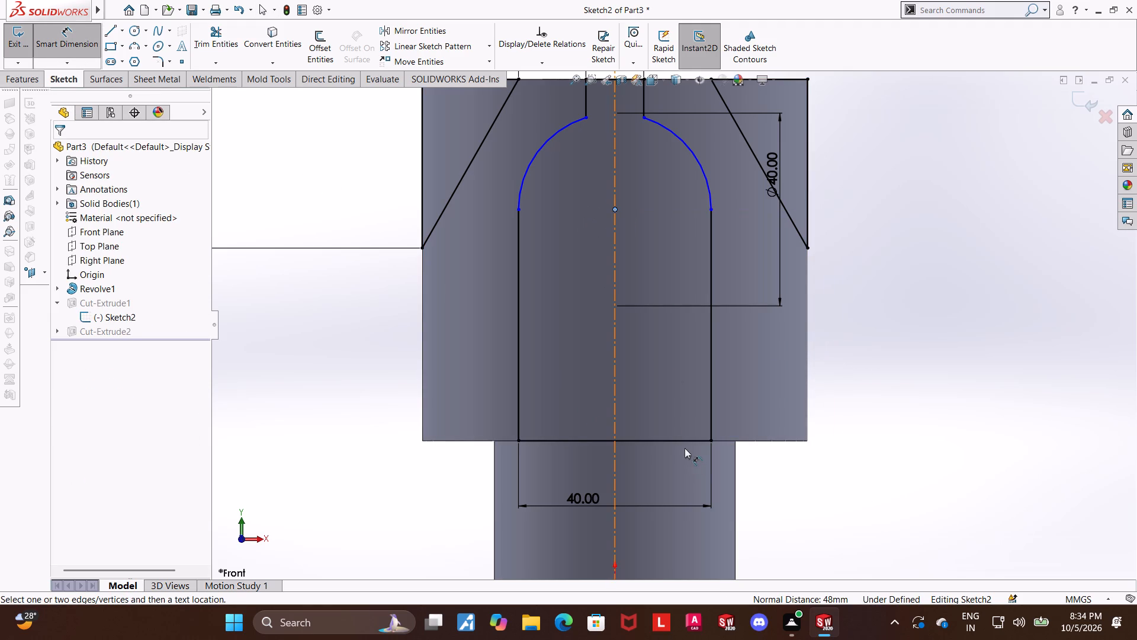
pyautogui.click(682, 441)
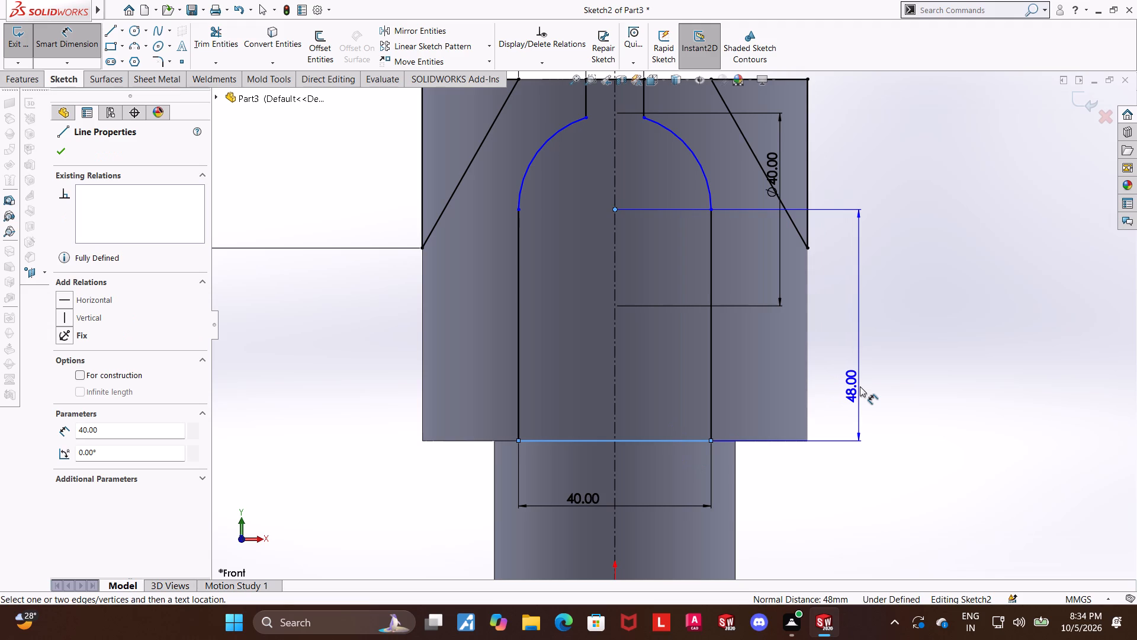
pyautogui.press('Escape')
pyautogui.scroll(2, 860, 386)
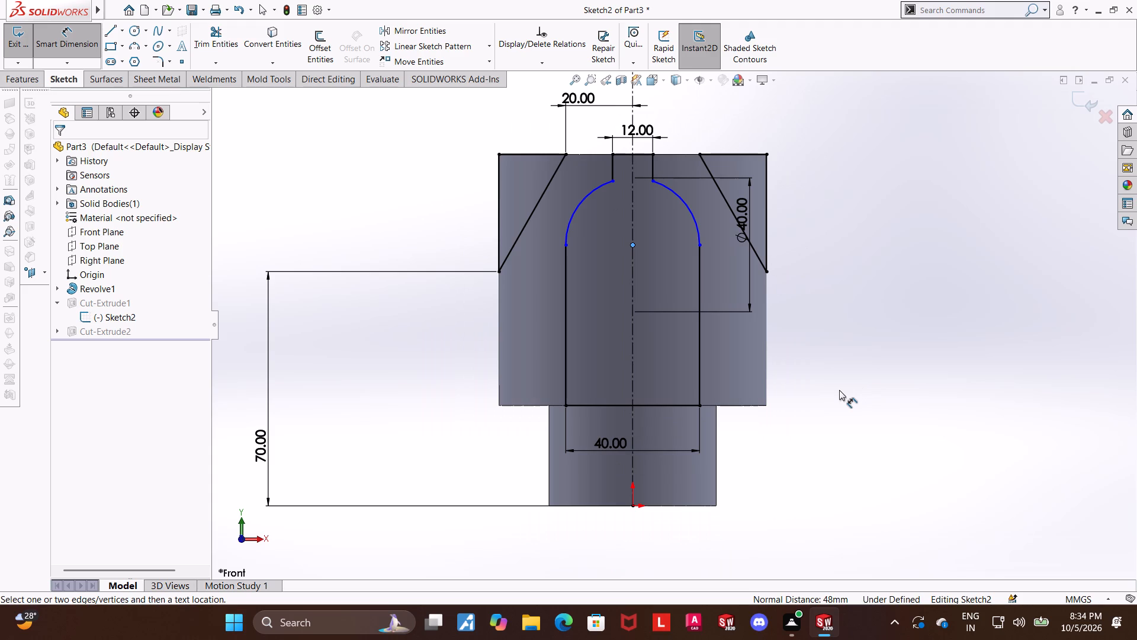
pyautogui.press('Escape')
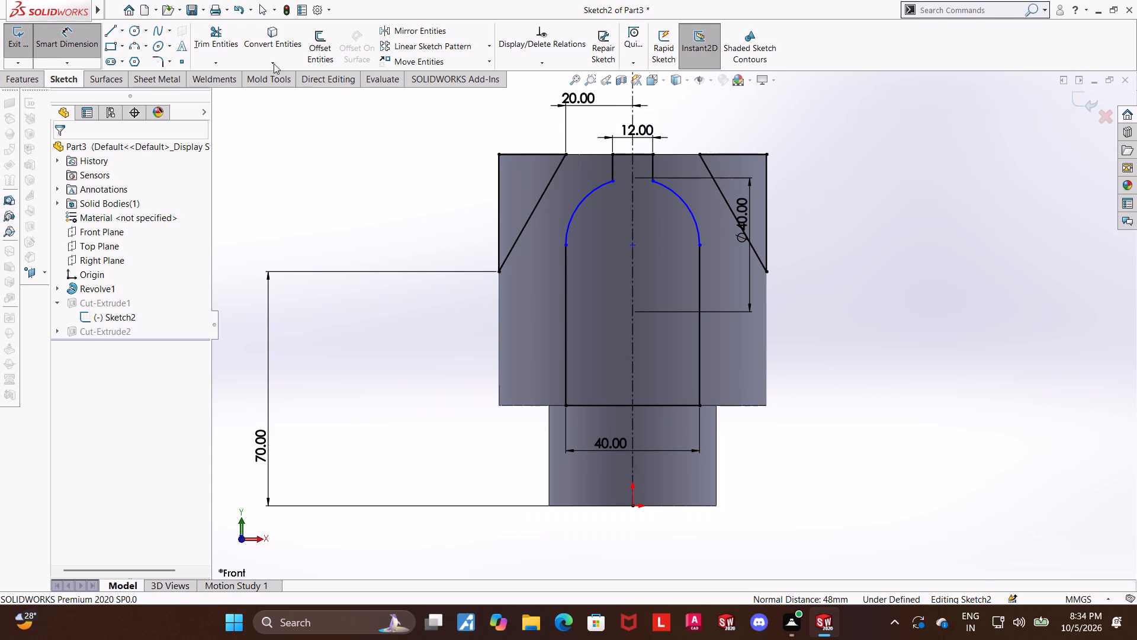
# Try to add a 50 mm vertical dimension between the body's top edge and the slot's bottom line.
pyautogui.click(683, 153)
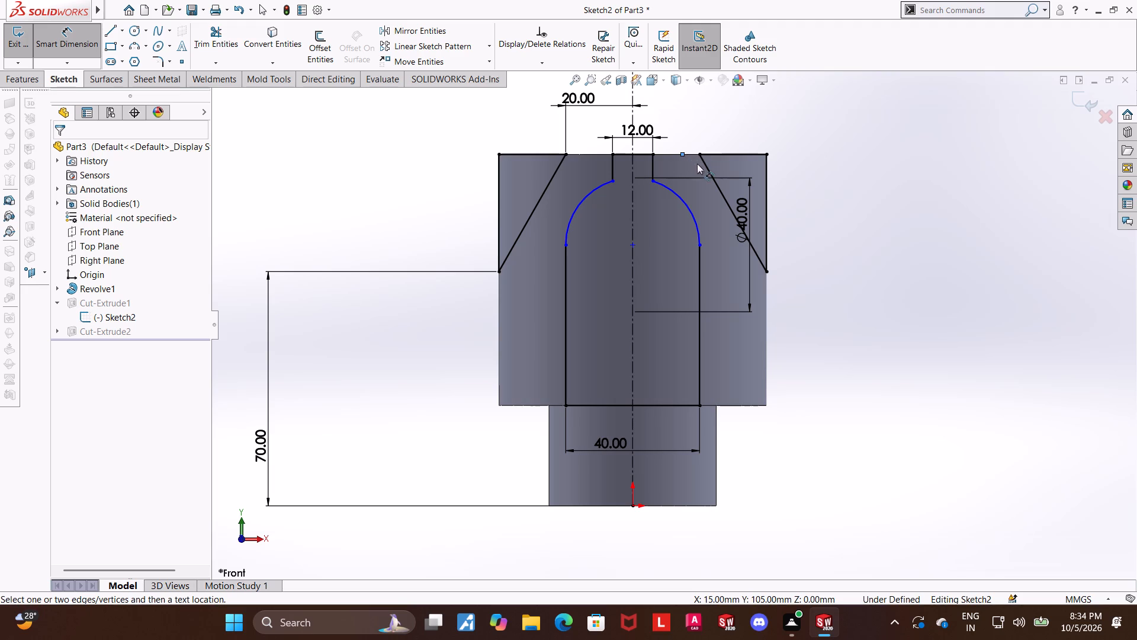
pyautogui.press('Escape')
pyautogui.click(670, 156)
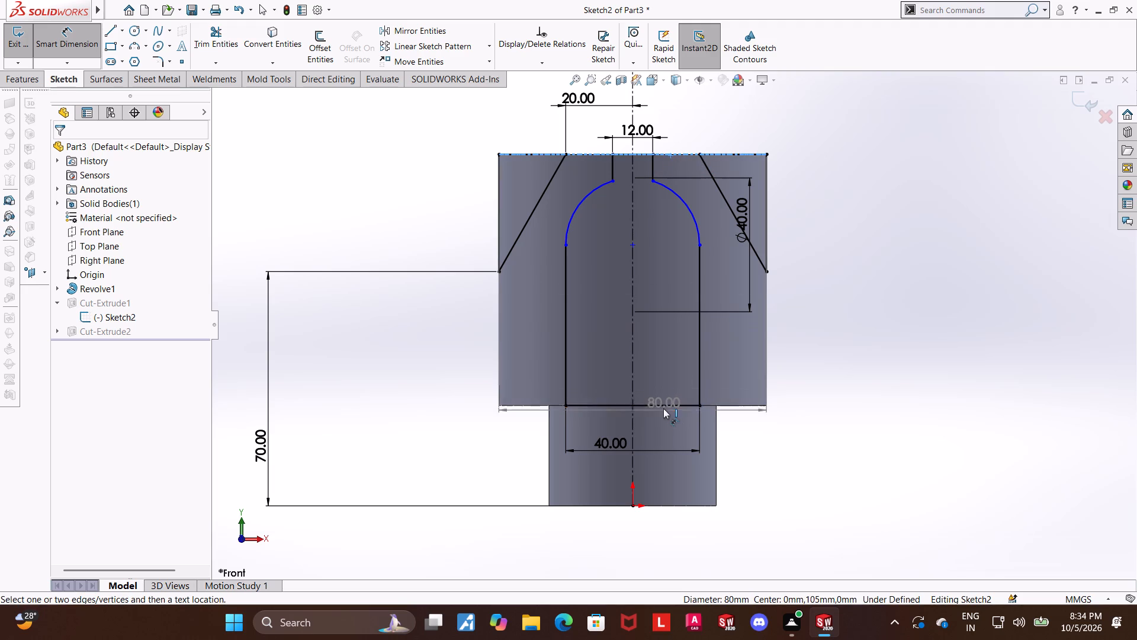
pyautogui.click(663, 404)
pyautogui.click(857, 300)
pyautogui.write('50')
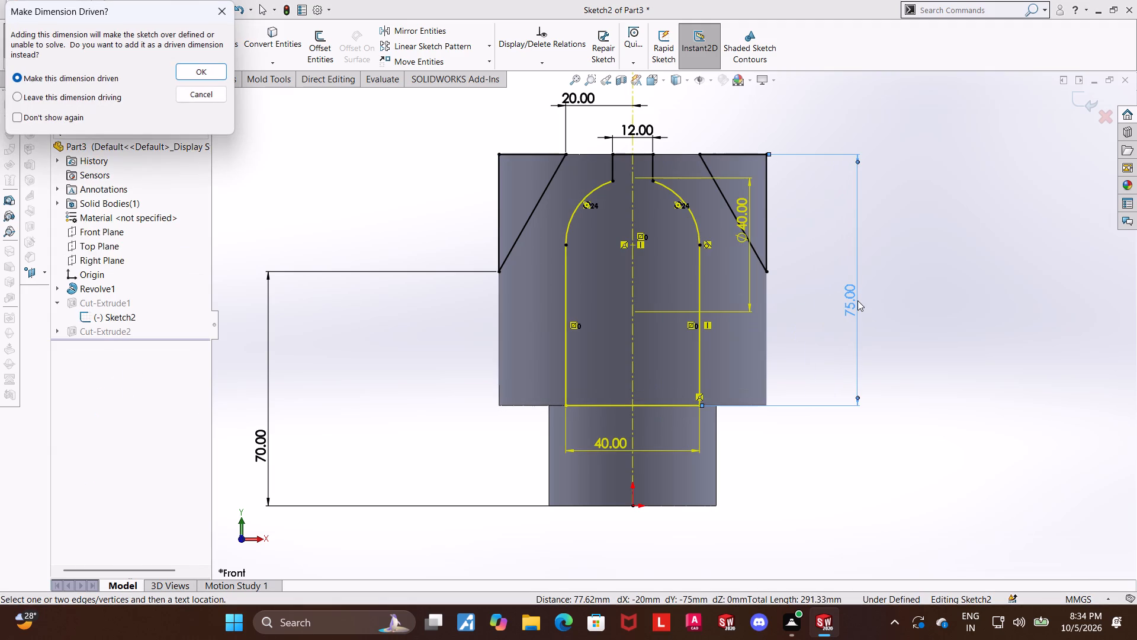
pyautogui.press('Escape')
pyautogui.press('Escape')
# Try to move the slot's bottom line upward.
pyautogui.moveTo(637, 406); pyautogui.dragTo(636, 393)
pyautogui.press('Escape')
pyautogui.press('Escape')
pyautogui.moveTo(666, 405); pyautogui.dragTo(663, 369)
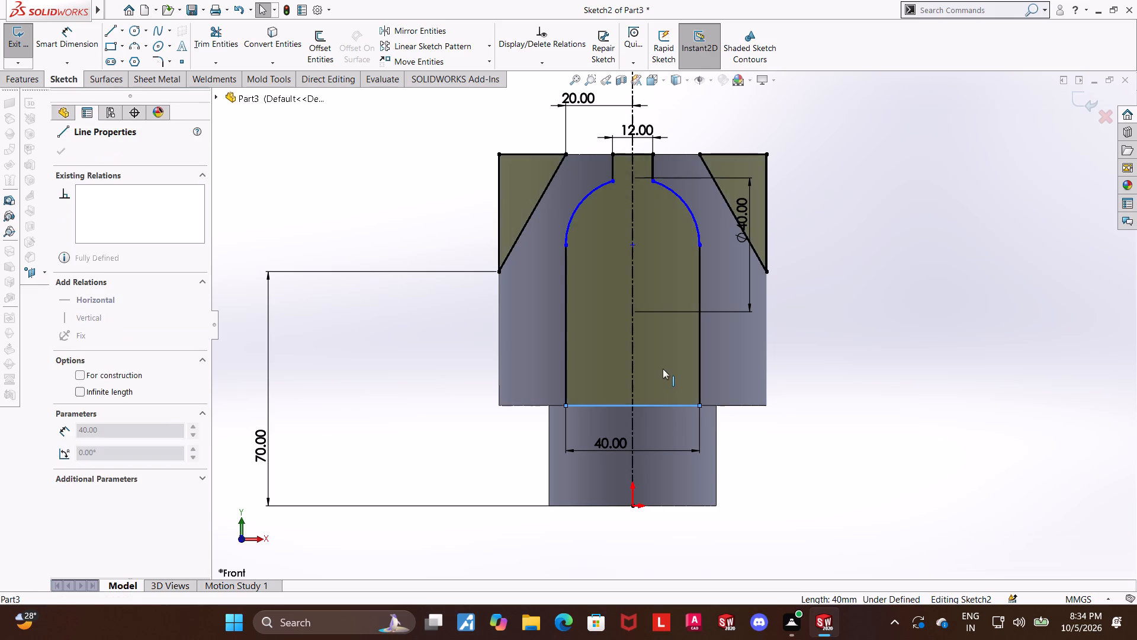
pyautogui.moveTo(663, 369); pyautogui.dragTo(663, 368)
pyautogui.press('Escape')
# Delete the relation tying the lower corner of the slot to the body's shoulder edge.
pyautogui.rightClick(696, 398)
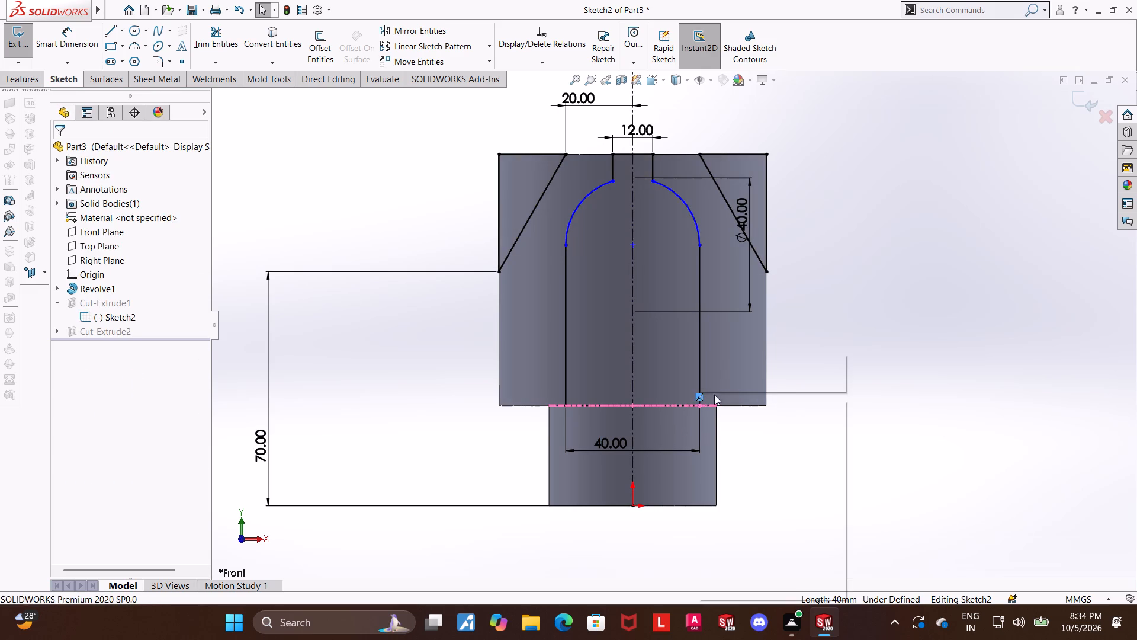
pyautogui.click(719, 552)
pyautogui.click(971, 374)
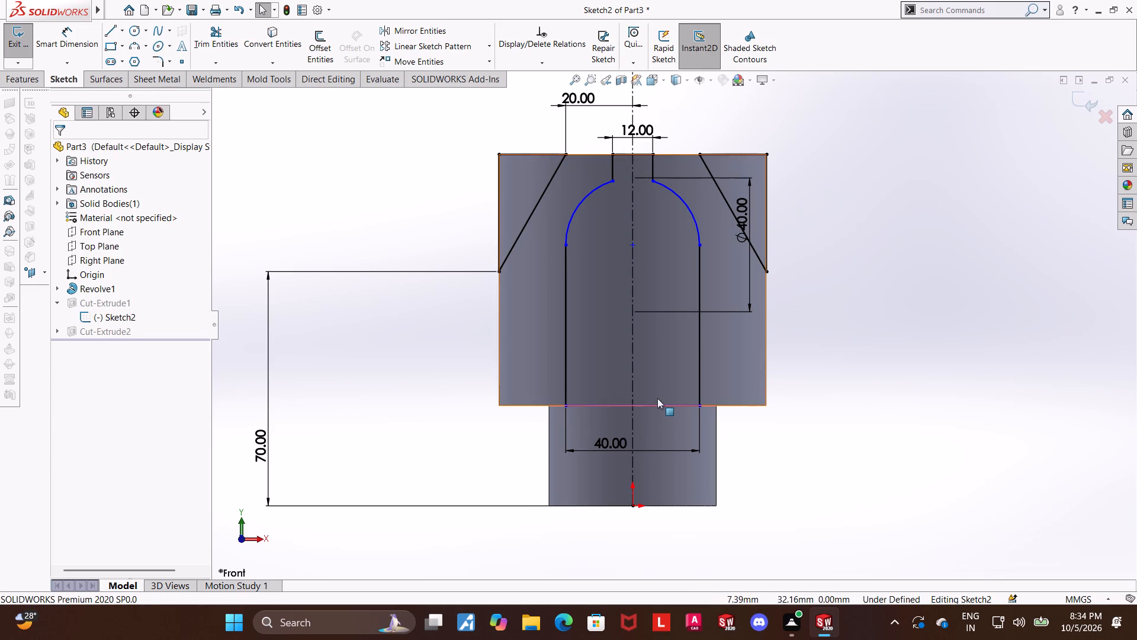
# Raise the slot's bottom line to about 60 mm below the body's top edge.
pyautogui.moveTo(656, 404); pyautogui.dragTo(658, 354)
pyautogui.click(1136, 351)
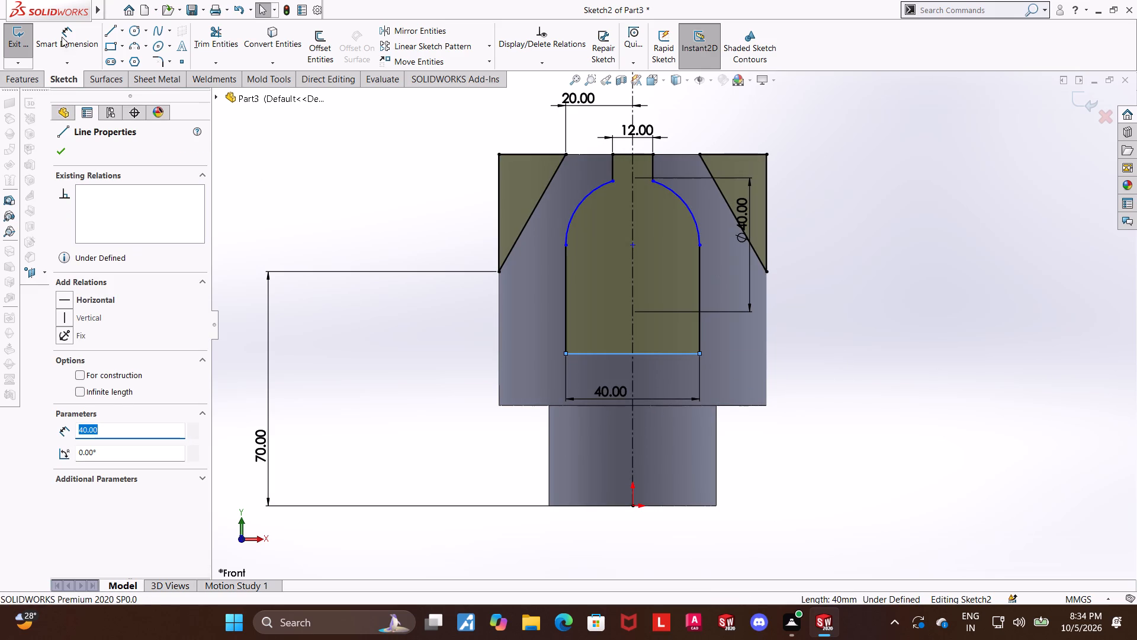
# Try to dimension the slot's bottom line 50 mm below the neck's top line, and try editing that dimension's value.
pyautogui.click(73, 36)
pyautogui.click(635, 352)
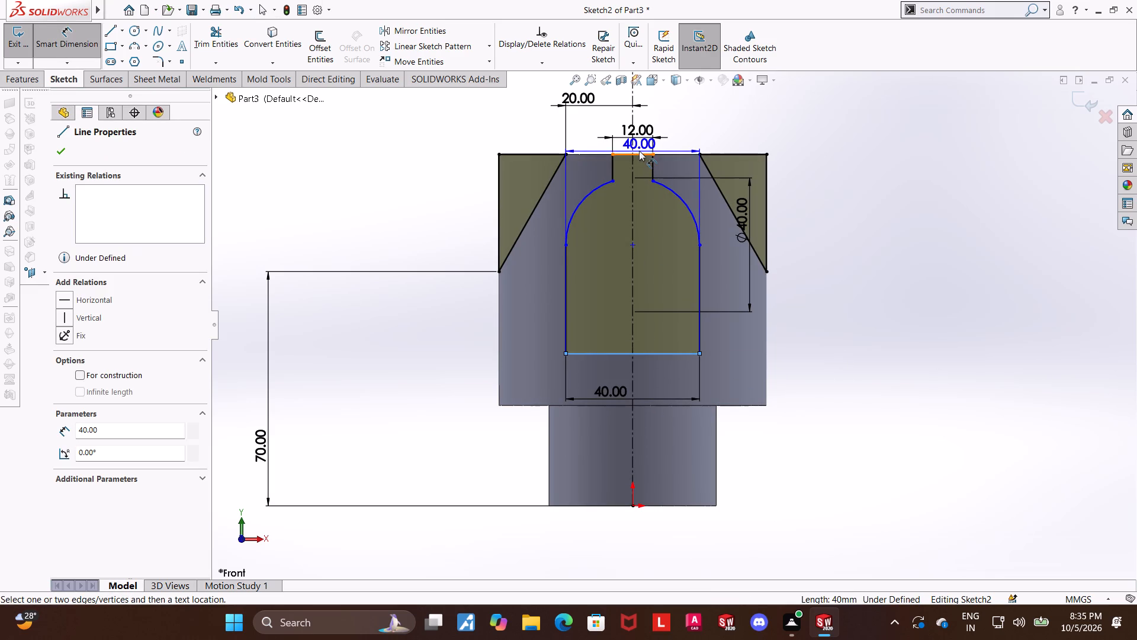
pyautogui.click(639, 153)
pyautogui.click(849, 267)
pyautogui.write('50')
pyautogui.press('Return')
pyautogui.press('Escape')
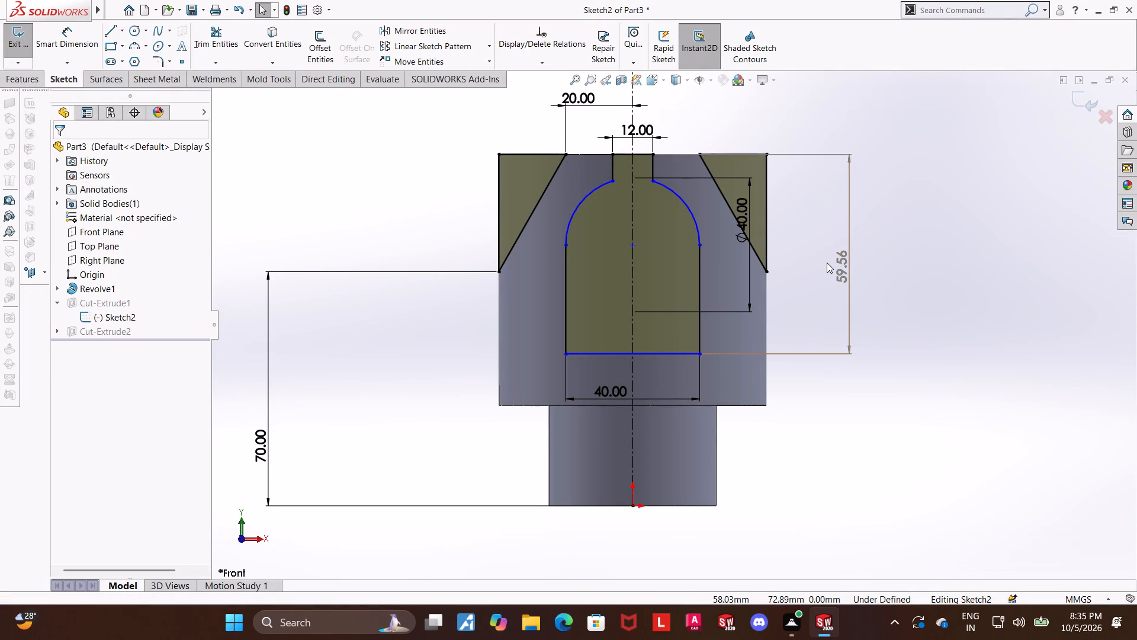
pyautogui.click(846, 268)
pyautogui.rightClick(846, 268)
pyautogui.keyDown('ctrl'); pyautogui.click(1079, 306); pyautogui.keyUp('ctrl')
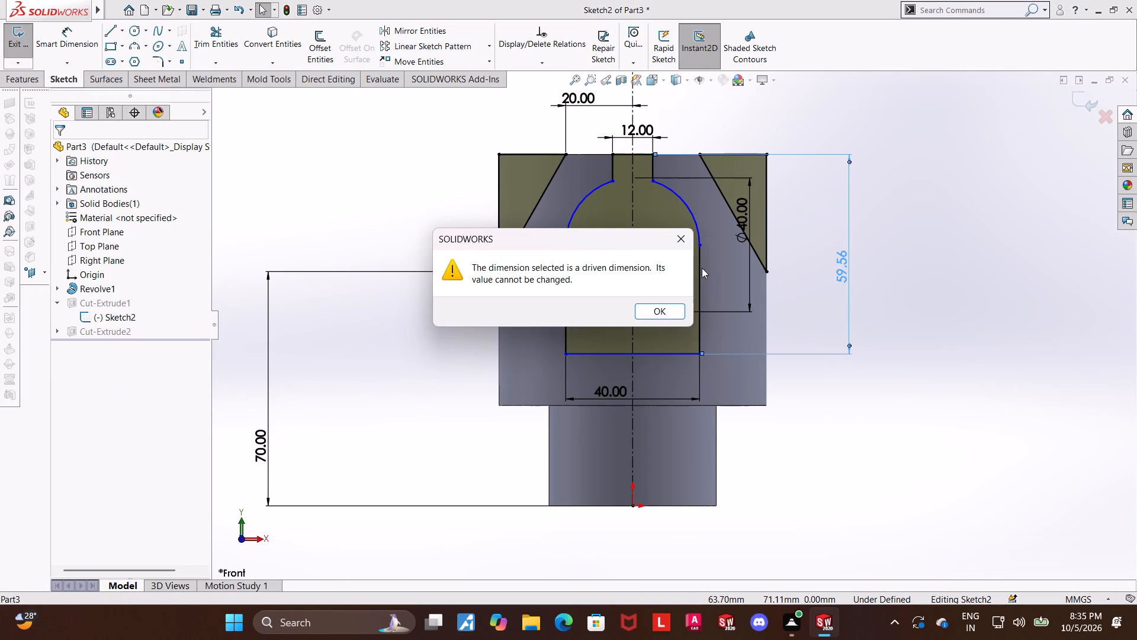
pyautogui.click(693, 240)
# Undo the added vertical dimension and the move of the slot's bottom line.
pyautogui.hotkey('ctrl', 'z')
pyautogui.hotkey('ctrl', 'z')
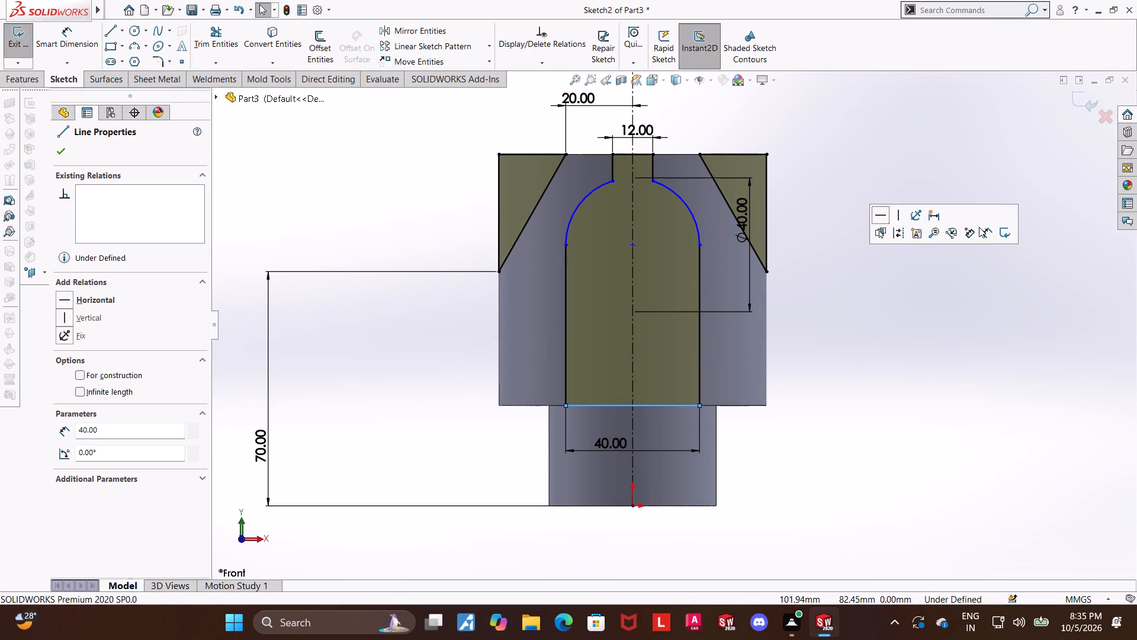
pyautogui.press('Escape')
# Raise the slot's bottom line to about 63 mm below the body's top edge.
pyautogui.moveTo(628, 405); pyautogui.dragTo(634, 367)
pyautogui.click(963, 372)
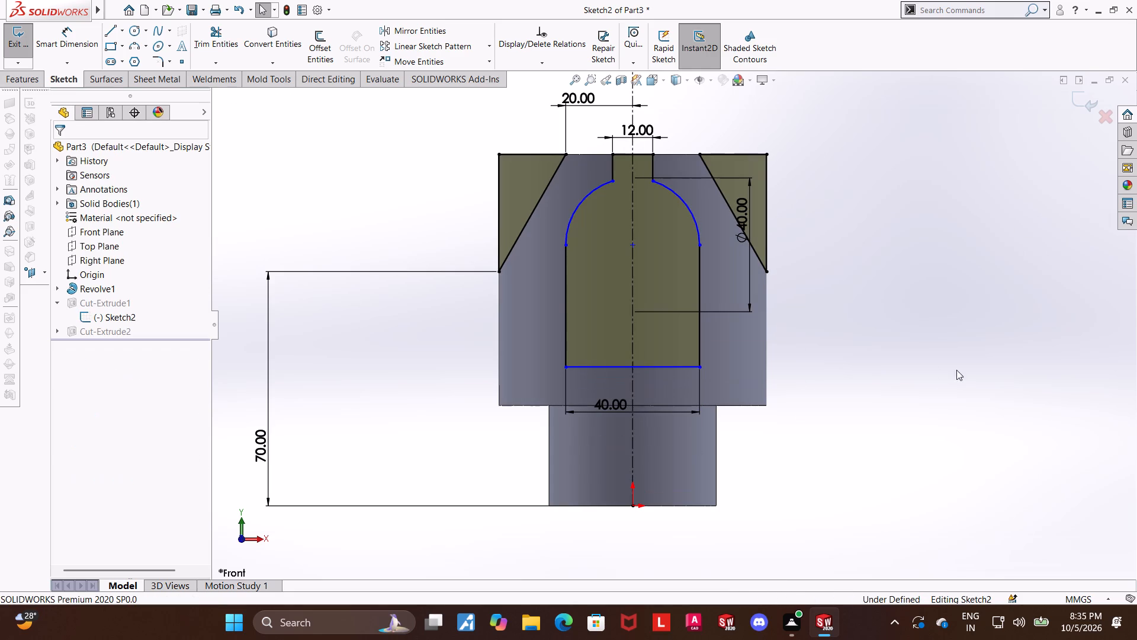
pyautogui.press('Escape')
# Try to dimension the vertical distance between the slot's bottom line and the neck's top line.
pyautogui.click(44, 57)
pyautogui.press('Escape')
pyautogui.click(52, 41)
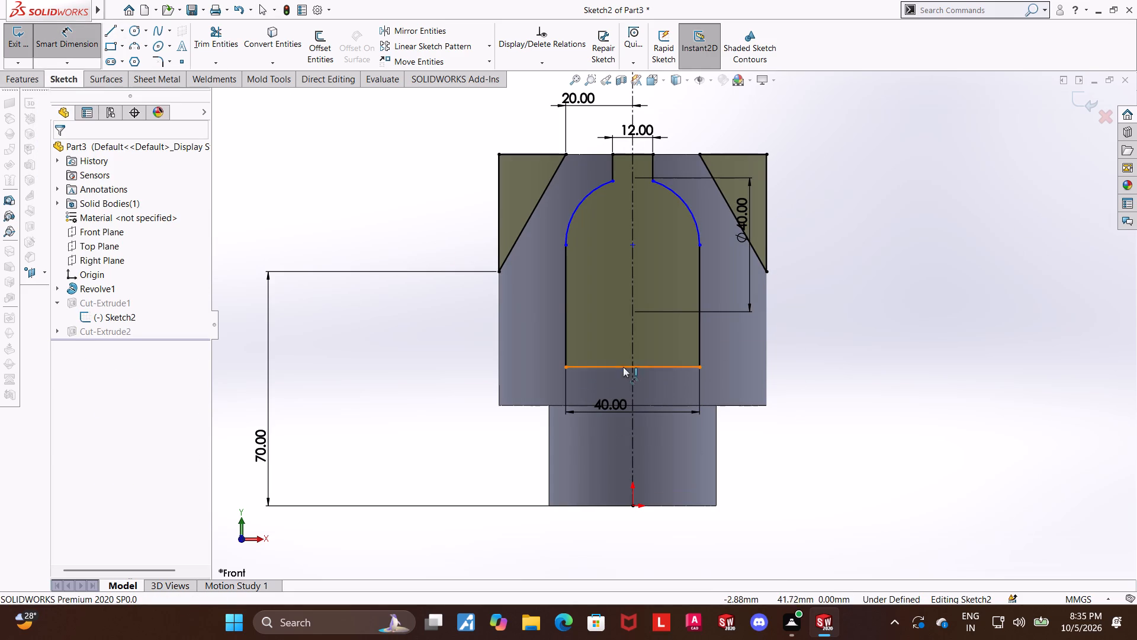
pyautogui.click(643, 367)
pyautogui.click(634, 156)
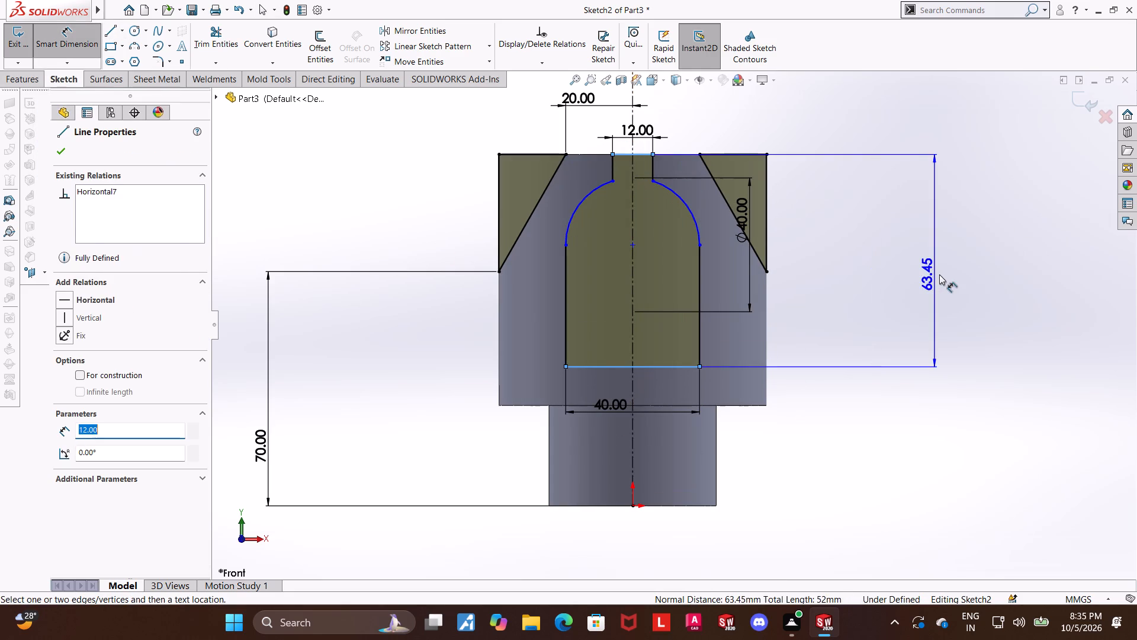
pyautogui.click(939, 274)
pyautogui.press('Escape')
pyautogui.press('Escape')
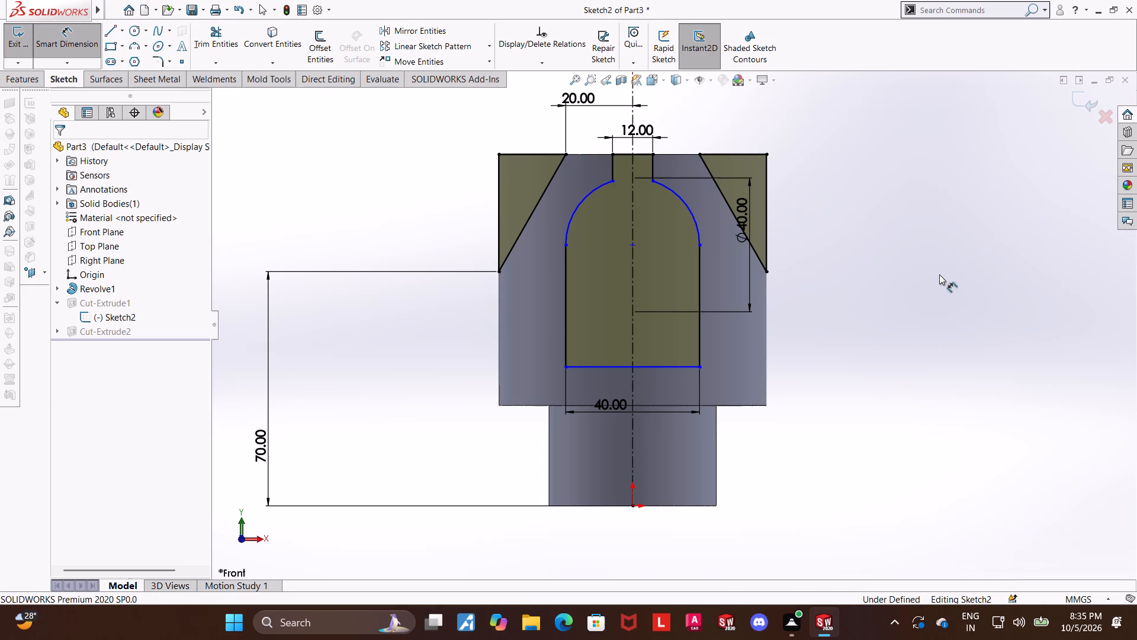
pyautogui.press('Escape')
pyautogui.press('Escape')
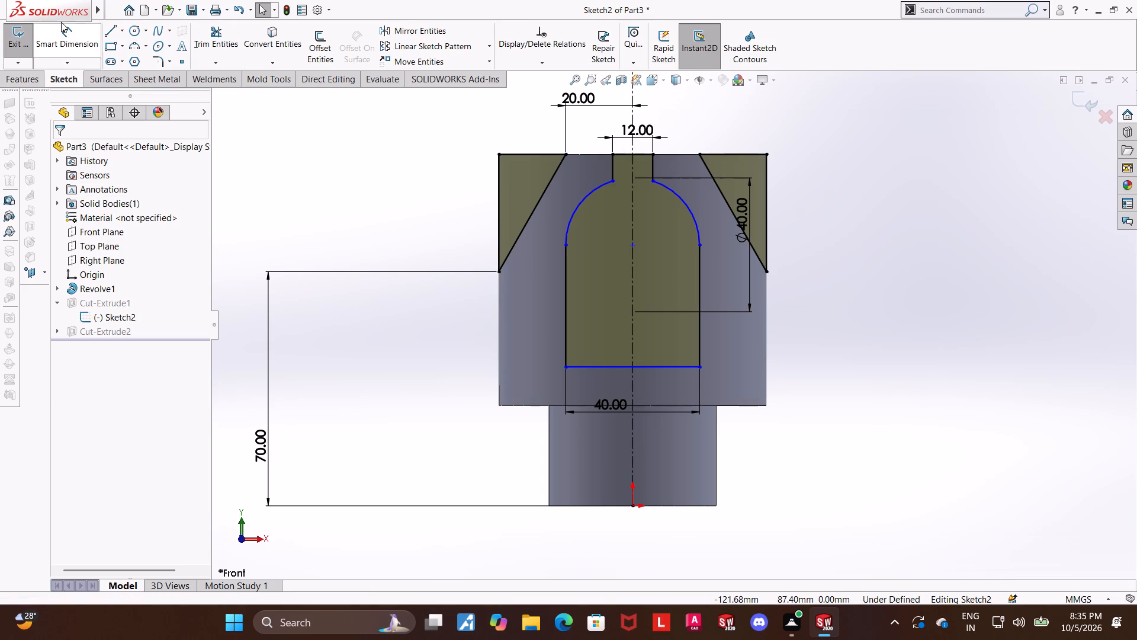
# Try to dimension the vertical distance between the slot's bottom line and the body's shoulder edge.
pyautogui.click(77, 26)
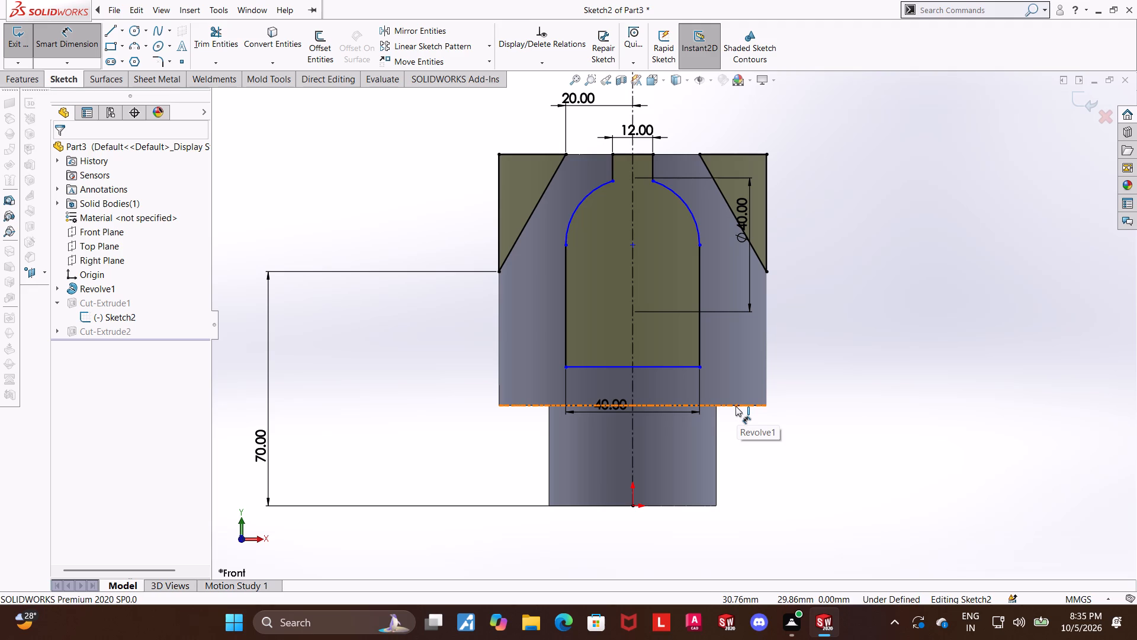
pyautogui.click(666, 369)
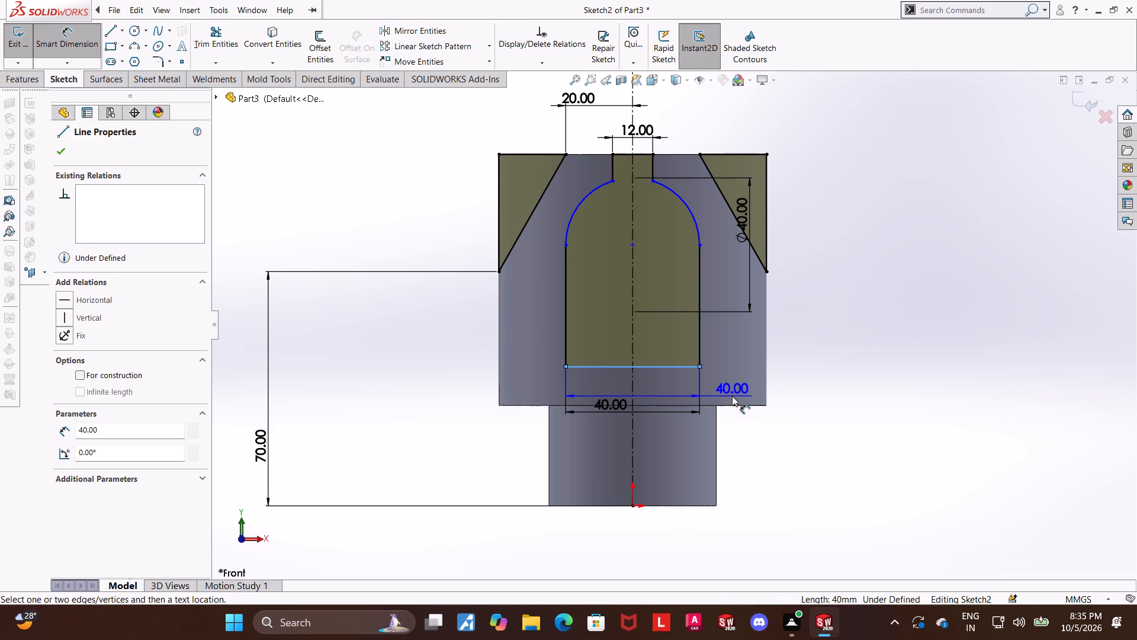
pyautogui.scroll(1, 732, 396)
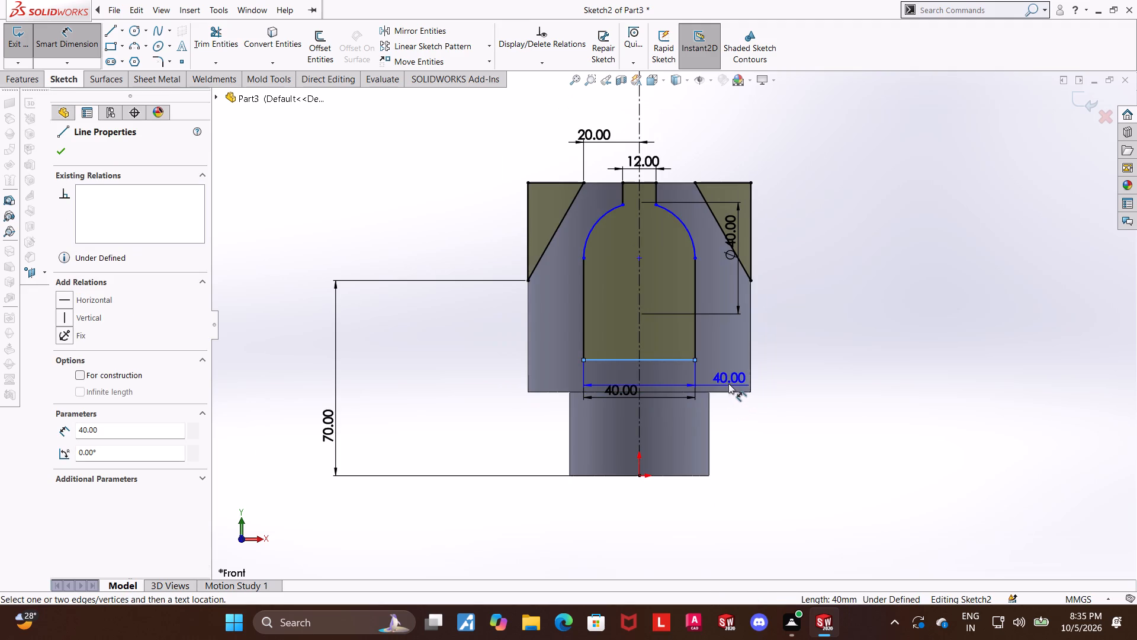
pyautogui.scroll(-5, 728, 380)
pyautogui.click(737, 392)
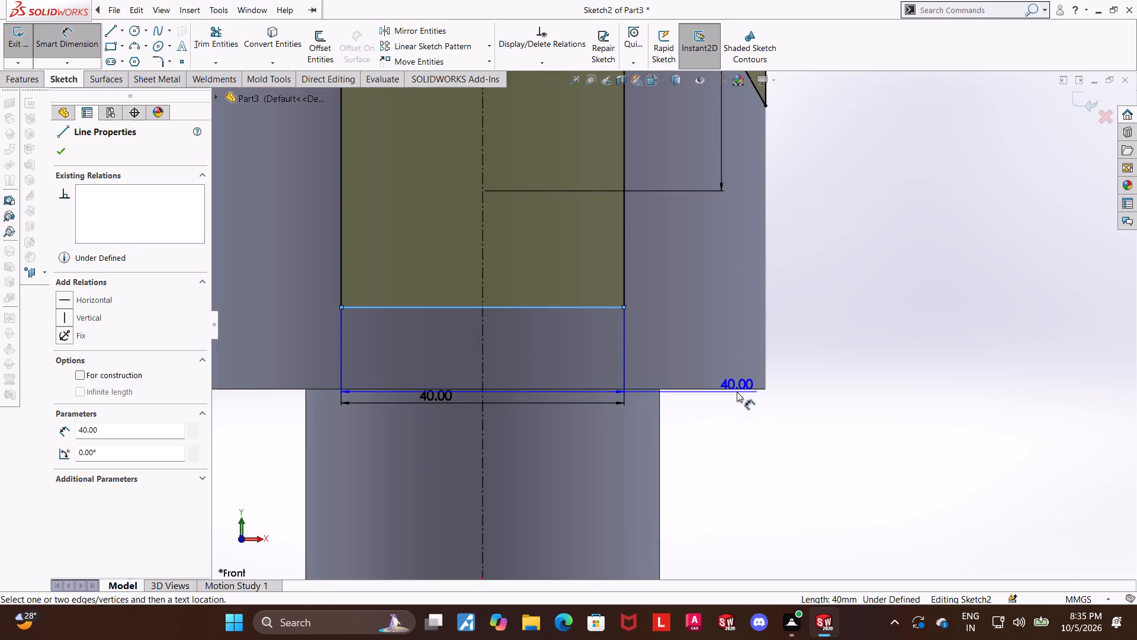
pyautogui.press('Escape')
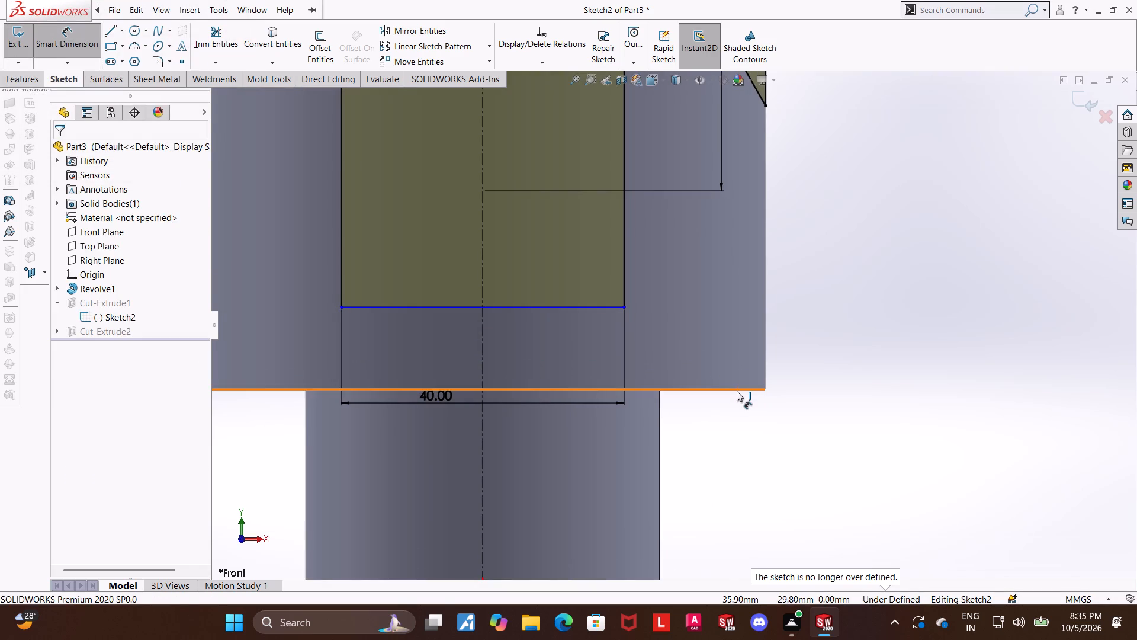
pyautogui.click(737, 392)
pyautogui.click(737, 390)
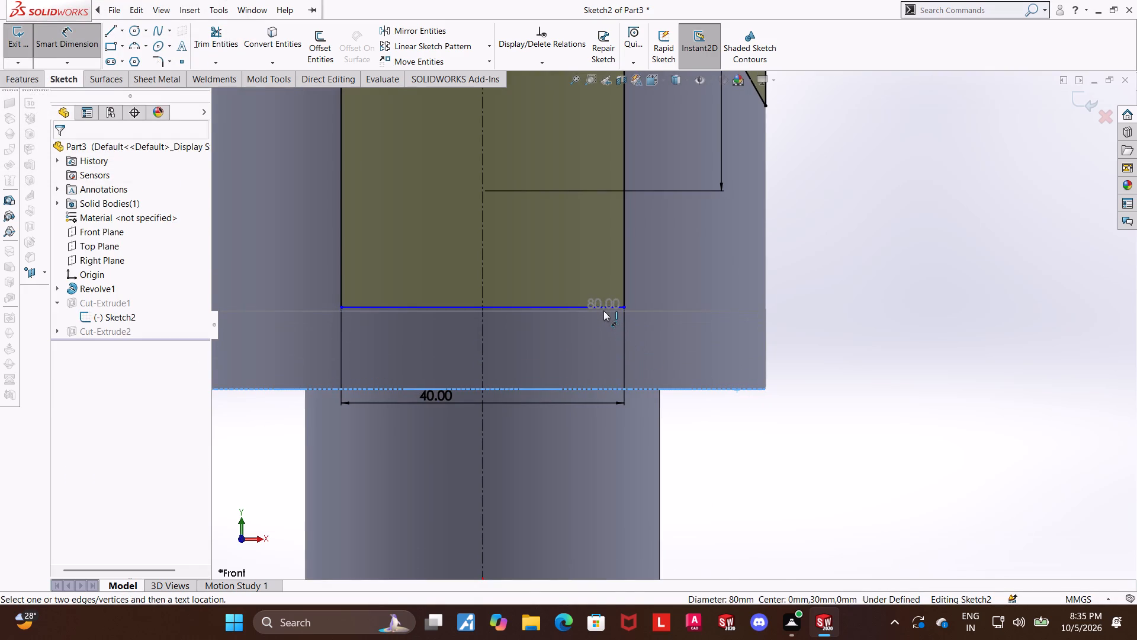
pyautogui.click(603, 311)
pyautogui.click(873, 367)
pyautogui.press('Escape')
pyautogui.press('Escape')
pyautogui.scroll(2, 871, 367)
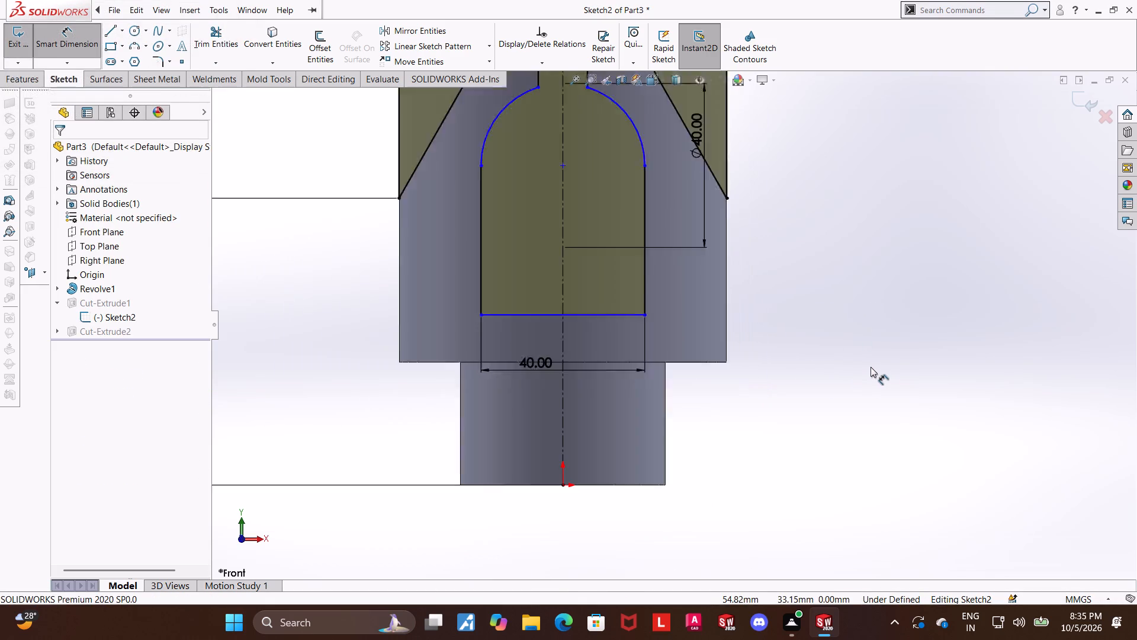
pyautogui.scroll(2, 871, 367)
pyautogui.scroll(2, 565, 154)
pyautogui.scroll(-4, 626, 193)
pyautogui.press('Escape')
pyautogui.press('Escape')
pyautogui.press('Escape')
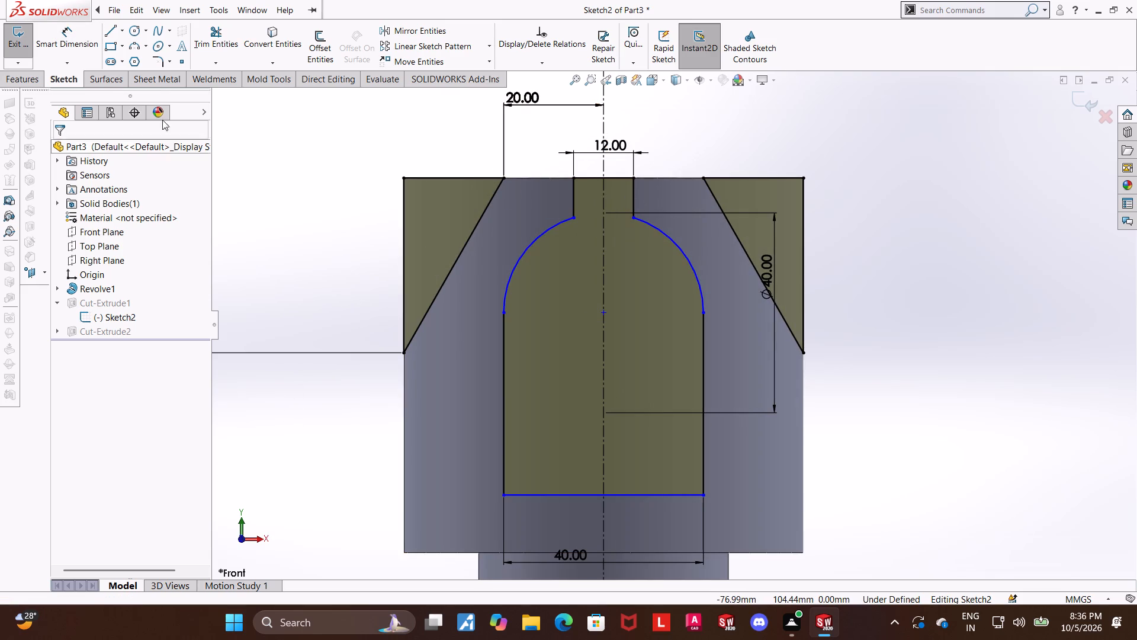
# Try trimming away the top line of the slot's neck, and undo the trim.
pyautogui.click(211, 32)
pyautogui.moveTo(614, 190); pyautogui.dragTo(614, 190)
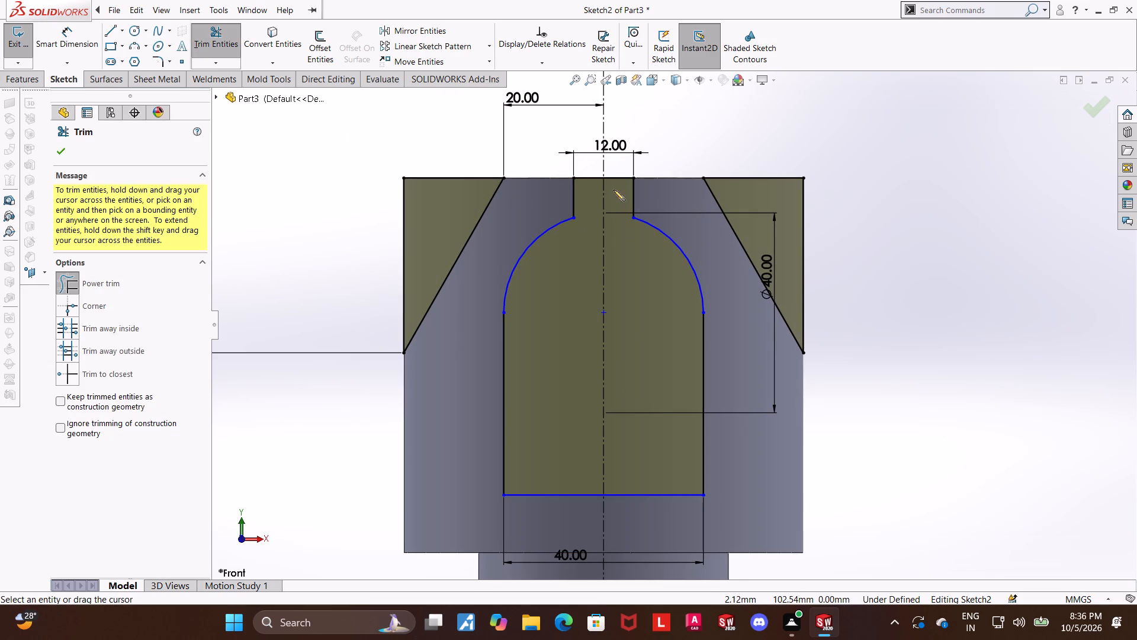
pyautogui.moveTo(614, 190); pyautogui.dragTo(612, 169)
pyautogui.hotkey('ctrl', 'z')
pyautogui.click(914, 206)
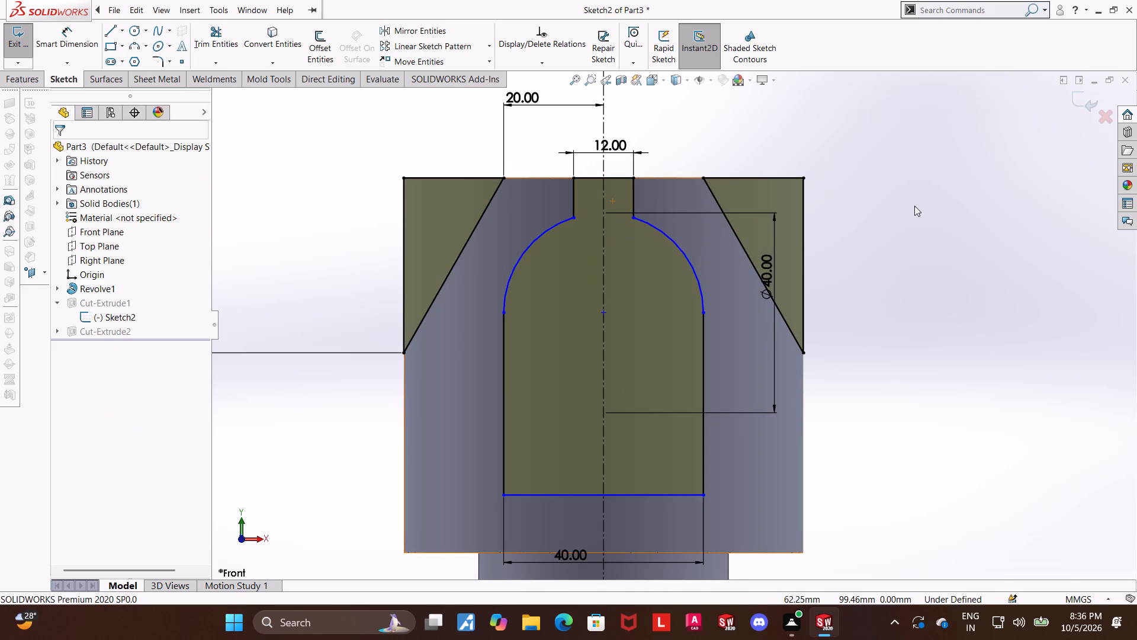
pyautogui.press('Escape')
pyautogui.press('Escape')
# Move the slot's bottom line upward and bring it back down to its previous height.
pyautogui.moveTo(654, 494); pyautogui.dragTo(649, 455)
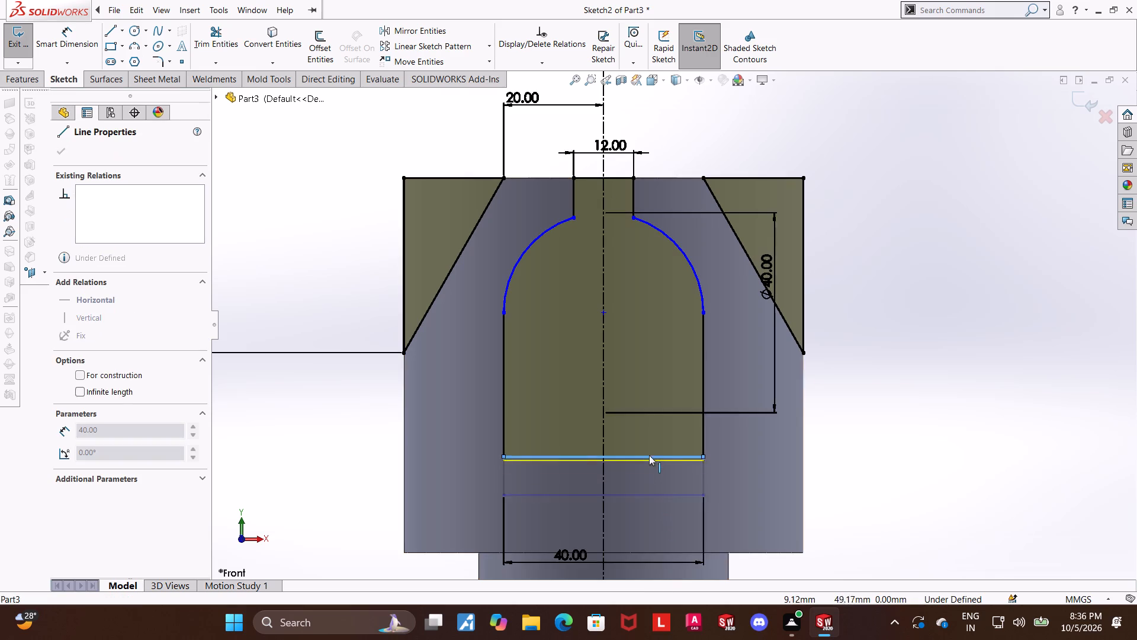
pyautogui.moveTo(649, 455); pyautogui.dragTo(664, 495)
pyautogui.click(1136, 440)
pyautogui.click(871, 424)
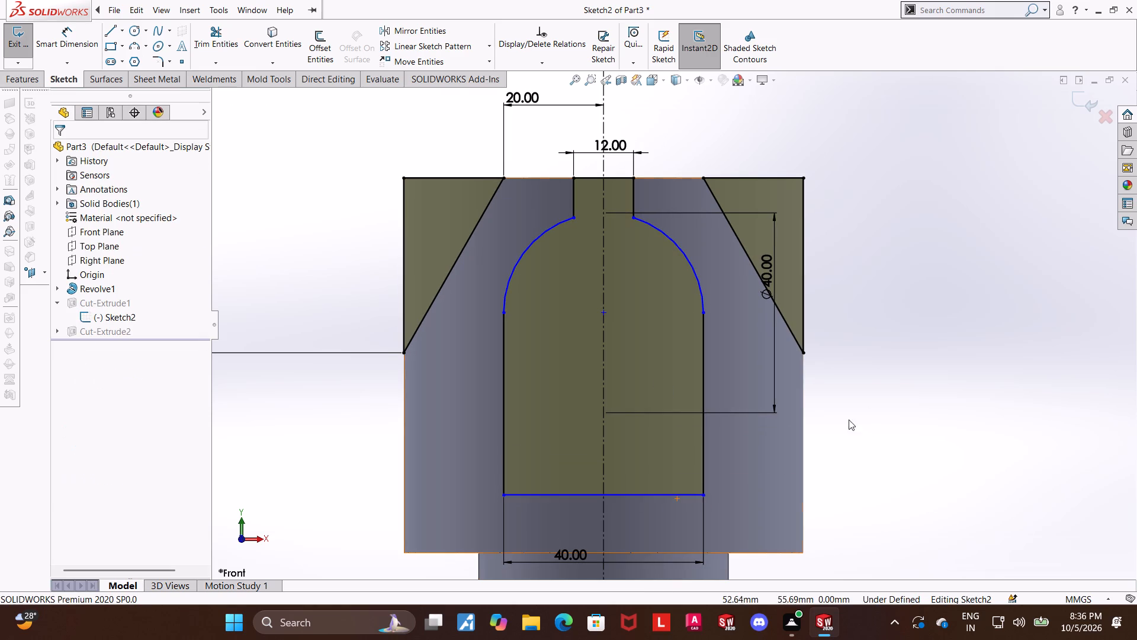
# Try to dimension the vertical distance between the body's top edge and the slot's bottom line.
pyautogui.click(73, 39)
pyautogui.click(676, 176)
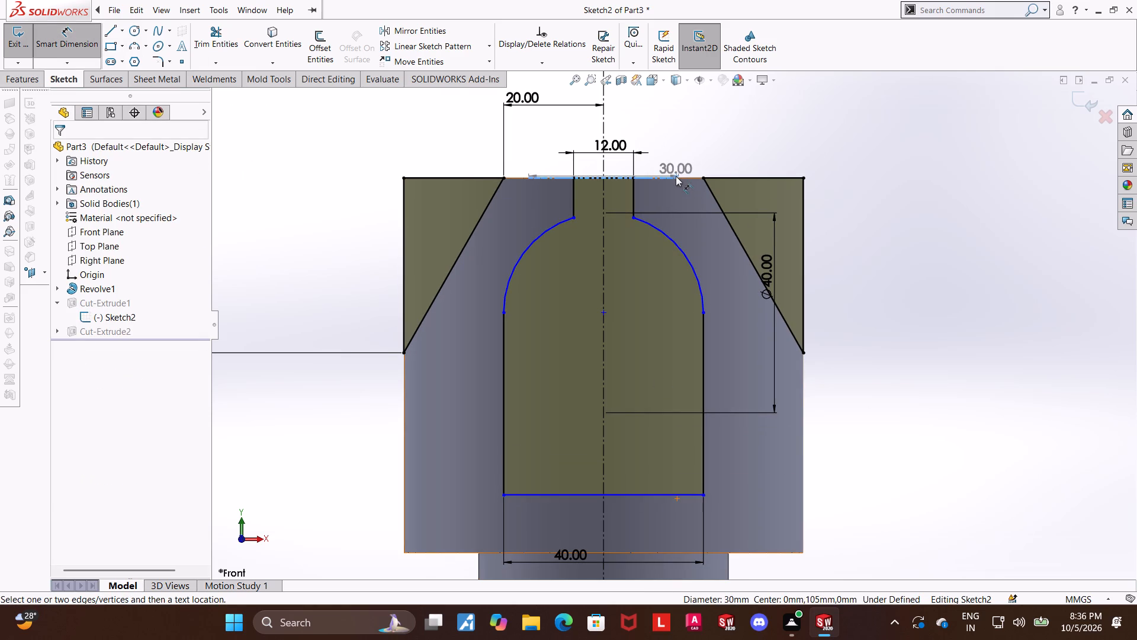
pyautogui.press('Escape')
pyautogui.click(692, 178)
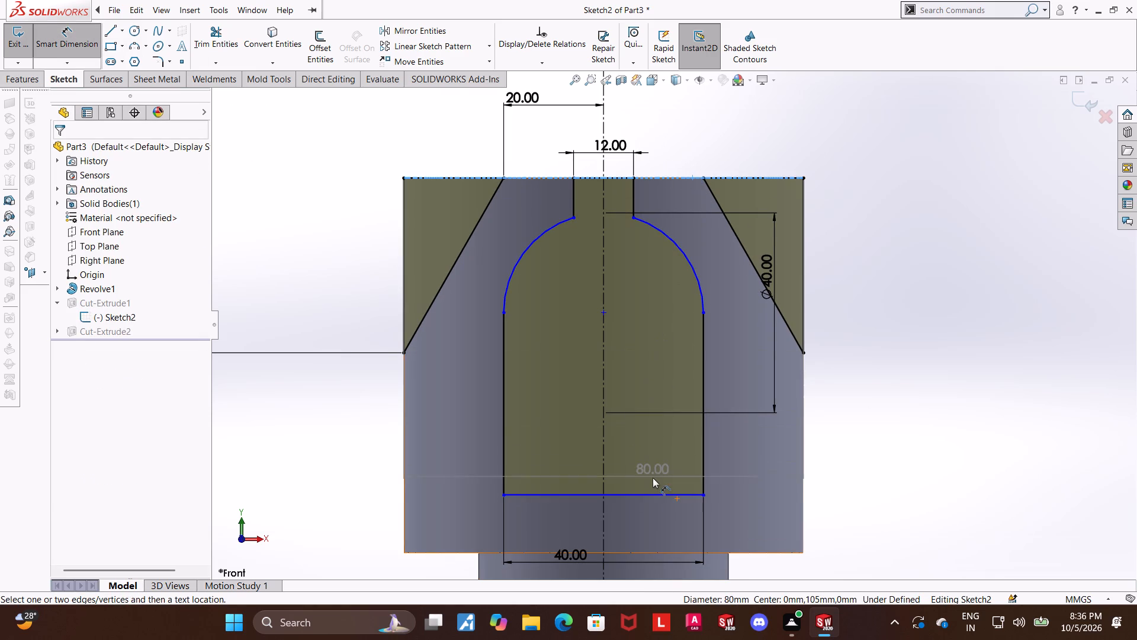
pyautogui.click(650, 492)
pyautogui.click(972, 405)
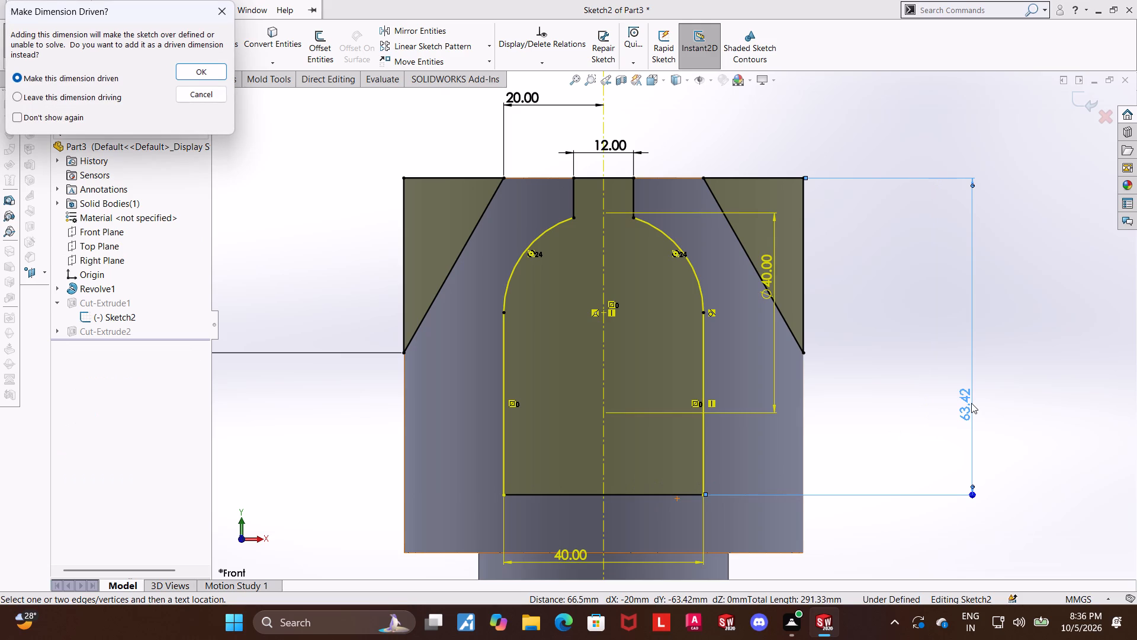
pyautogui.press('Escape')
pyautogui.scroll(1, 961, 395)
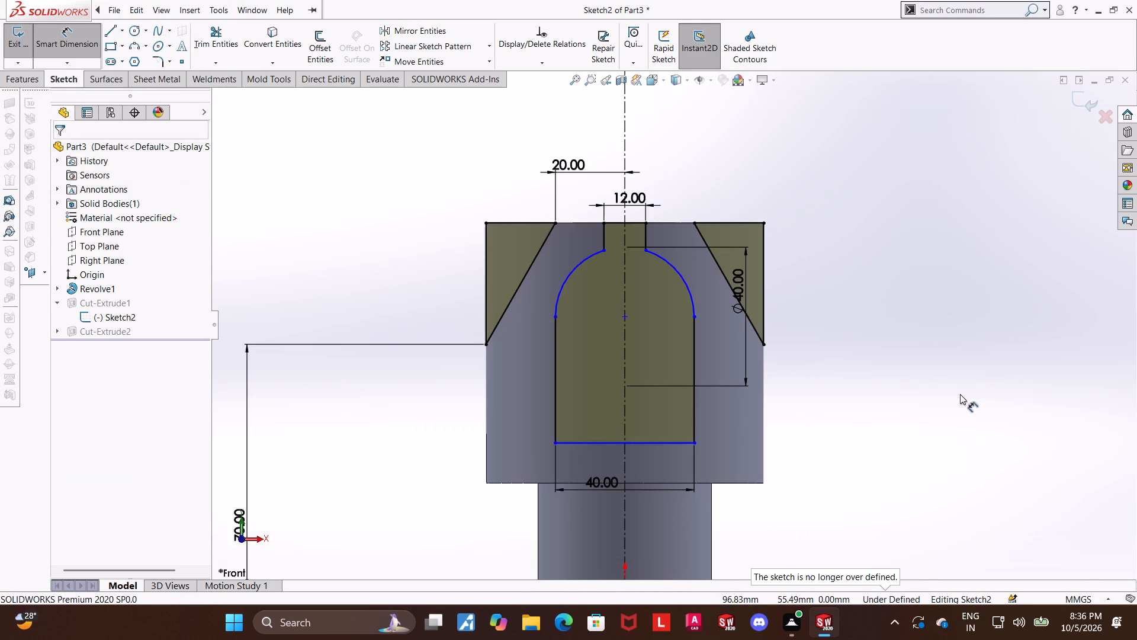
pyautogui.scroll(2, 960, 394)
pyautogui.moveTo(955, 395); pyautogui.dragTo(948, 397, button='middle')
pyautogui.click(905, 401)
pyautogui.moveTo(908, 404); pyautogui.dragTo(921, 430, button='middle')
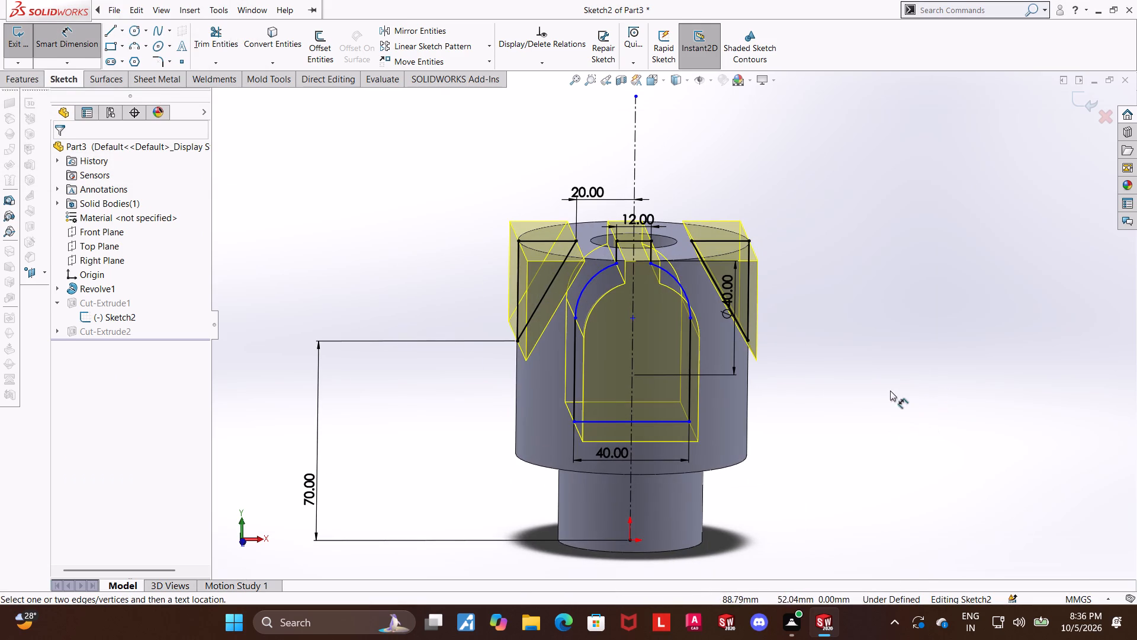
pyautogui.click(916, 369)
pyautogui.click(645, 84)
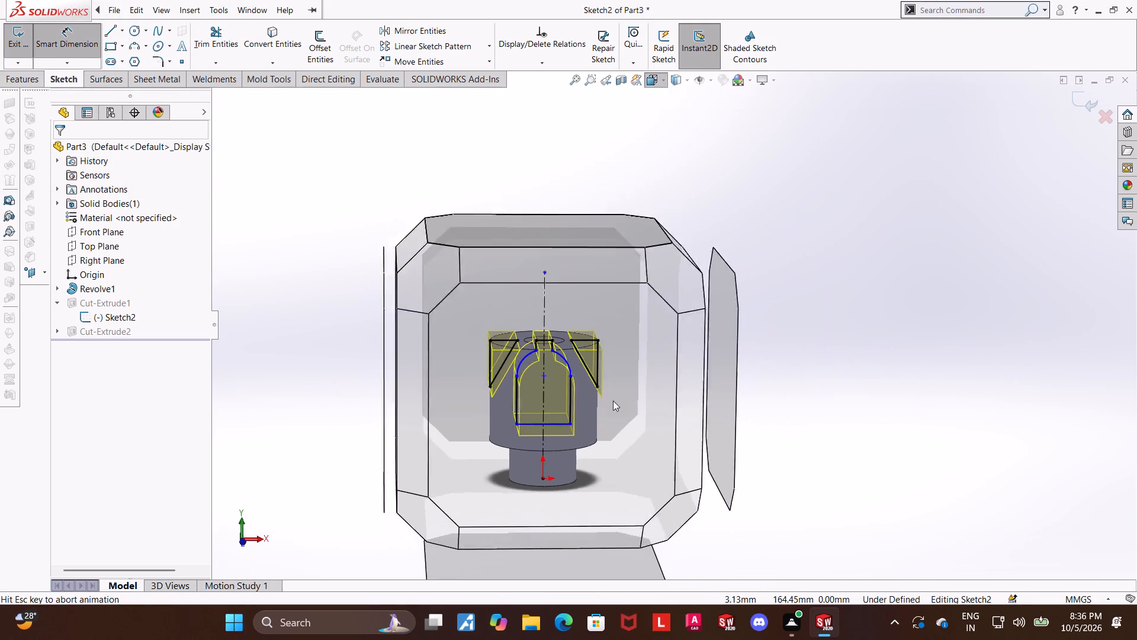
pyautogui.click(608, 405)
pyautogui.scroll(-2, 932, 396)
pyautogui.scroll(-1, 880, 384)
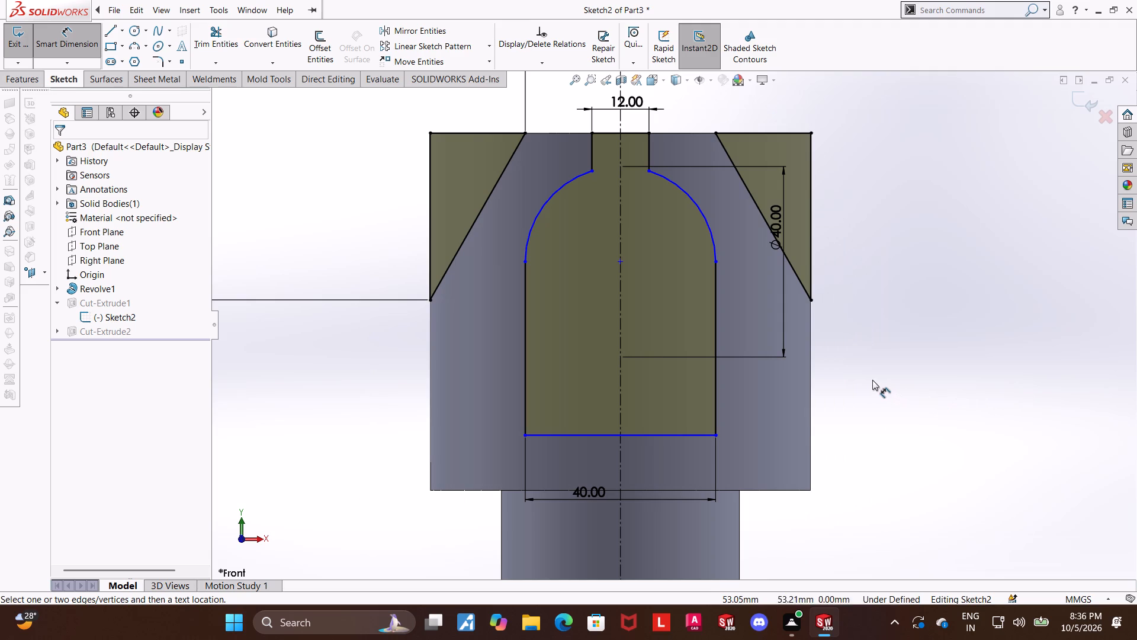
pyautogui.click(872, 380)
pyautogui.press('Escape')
# Trim away the slot's two vertical side lines and its bottom line, keeping the arcs and neck.
pyautogui.click(213, 52)
pyautogui.moveTo(565, 289); pyautogui.dragTo(515, 302)
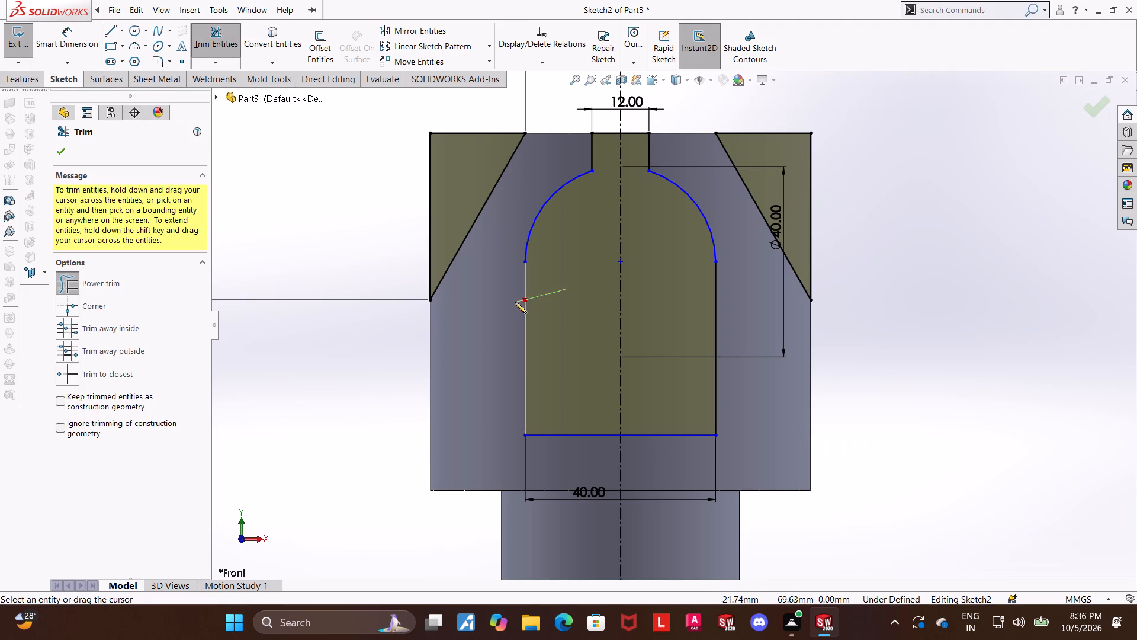
pyautogui.moveTo(515, 302); pyautogui.dragTo(515, 302)
pyautogui.moveTo(736, 324); pyautogui.dragTo(691, 327)
pyautogui.moveTo(690, 411); pyautogui.dragTo(671, 433)
pyautogui.moveTo(676, 427); pyautogui.dragTo(675, 441)
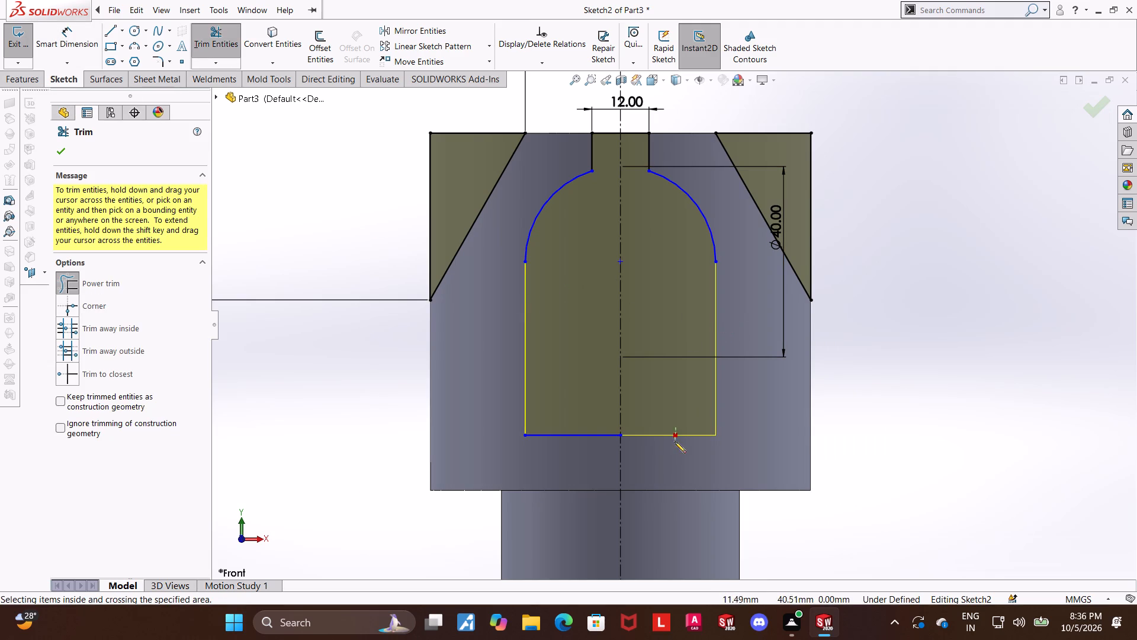
pyautogui.moveTo(675, 441); pyautogui.dragTo(675, 443)
pyautogui.moveTo(593, 424); pyautogui.dragTo(593, 457)
pyautogui.press('Escape')
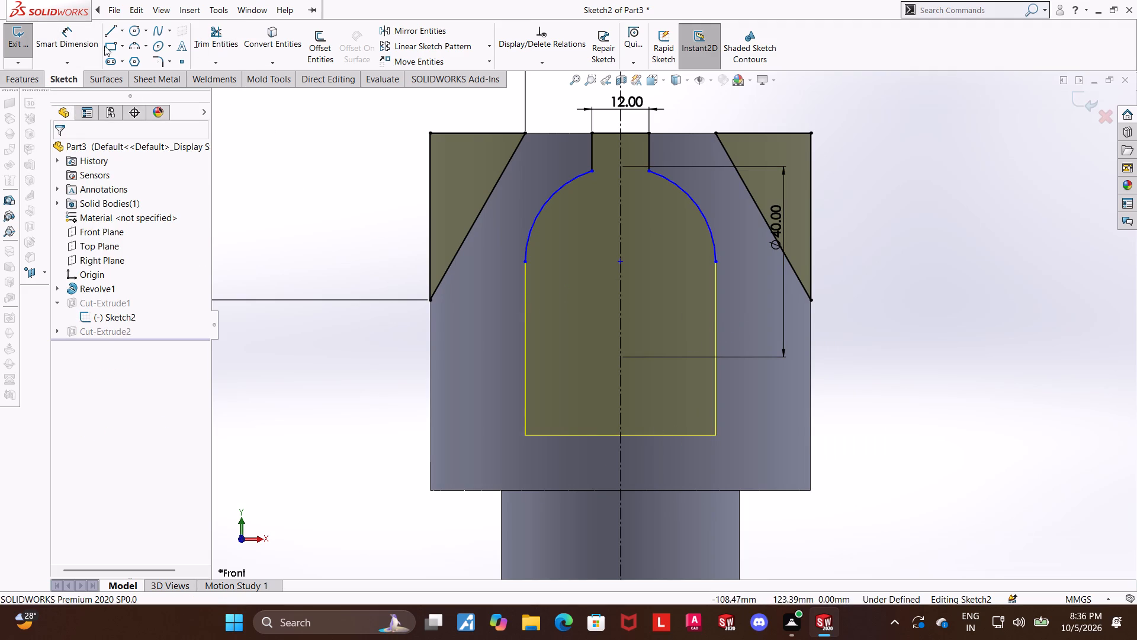
# Sketch a corner rectangle 40 mm wide and about 30 mm high below the arcs, starting at the trimmed slot's lower-left corner.
pyautogui.click(107, 46)
pyautogui.click(109, 41)
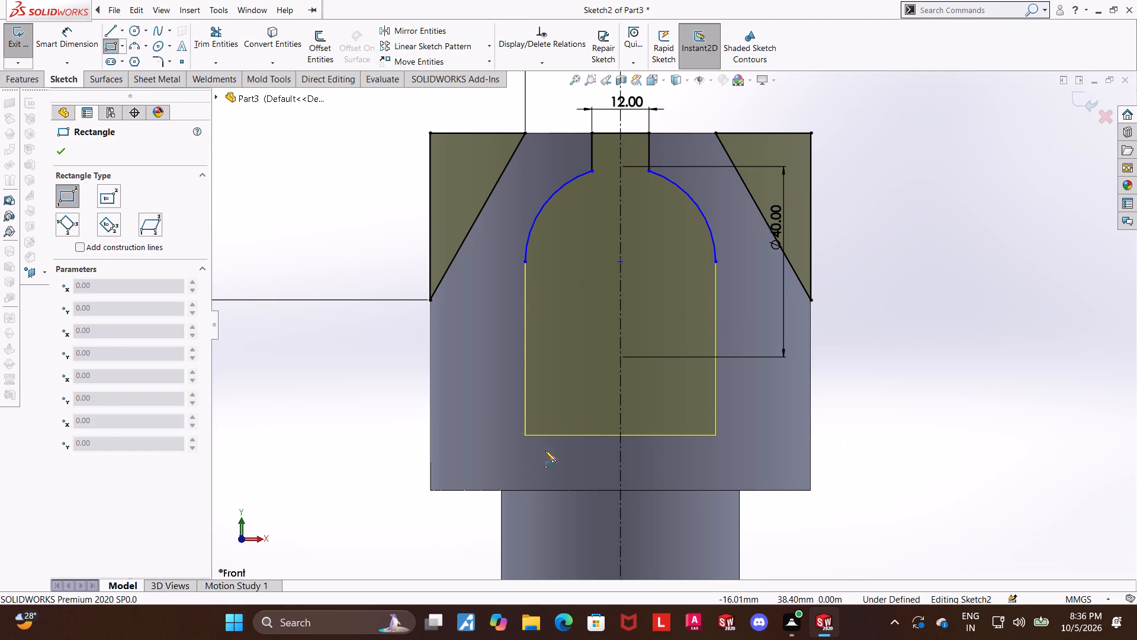
pyautogui.click(525, 436)
pyautogui.click(715, 293)
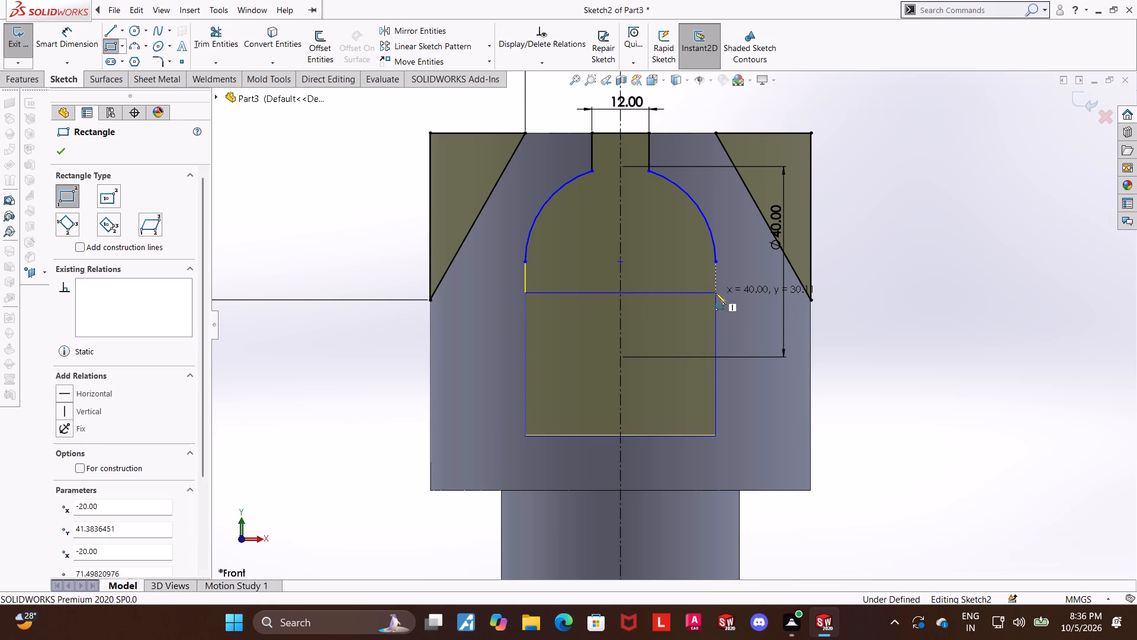
pyautogui.press('Escape')
pyautogui.press('Escape')
# Dimension the vertical distance from the body's top edge to the rectangle's bottom line as 50 mm.
pyautogui.click(82, 33)
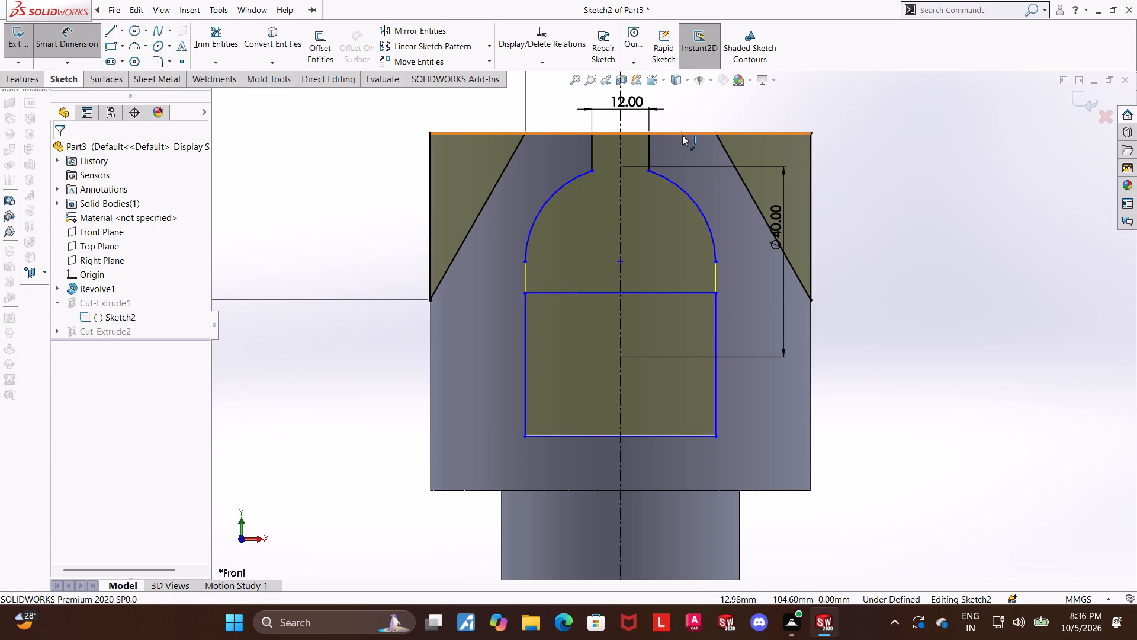
pyautogui.click(682, 135)
pyautogui.press('Escape')
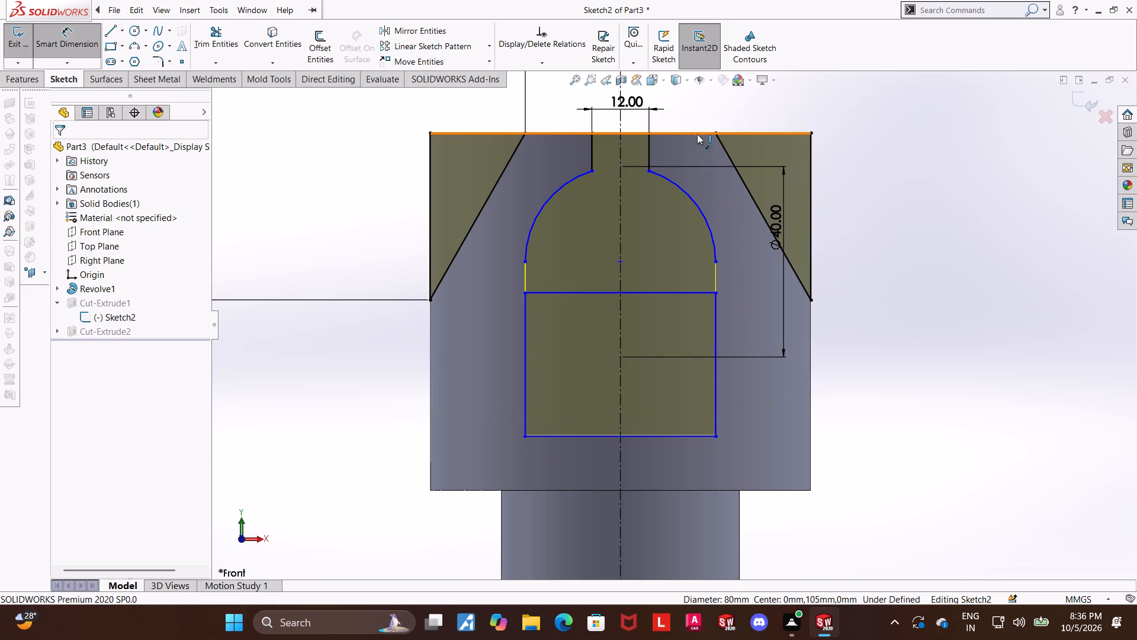
pyautogui.click(696, 133)
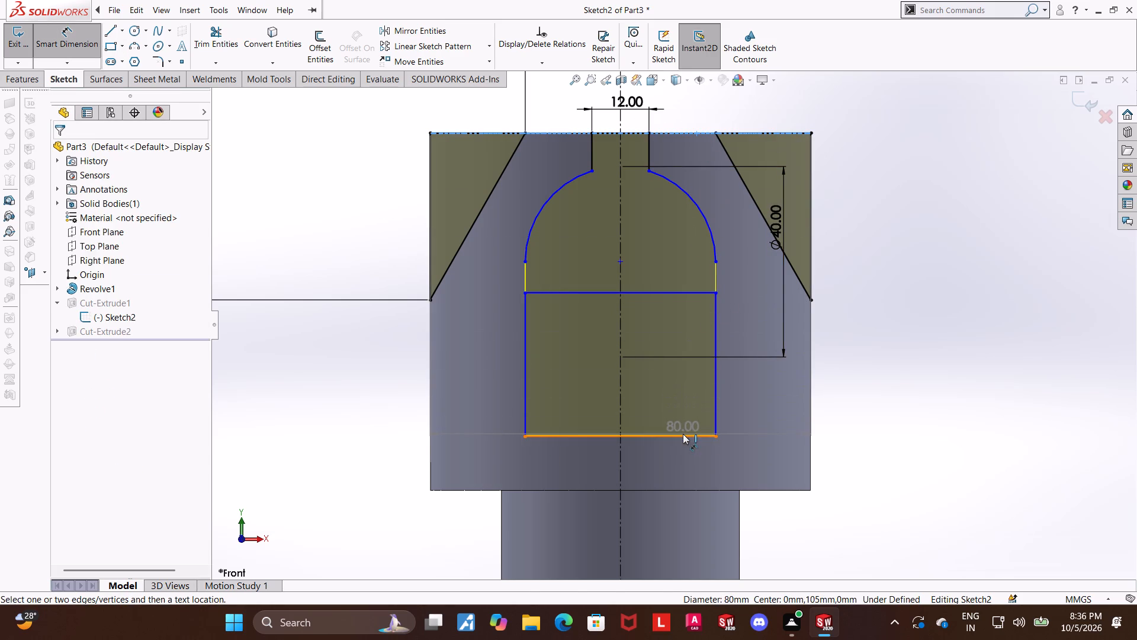
pyautogui.click(683, 434)
pyautogui.click(1014, 360)
pyautogui.write('50')
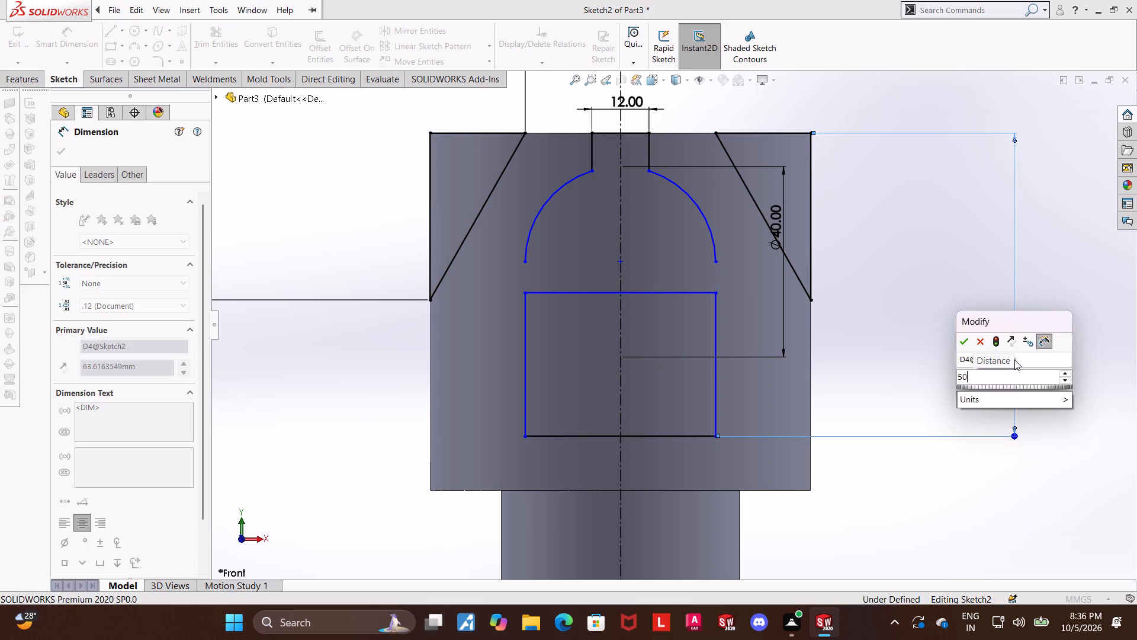
pyautogui.press('Return')
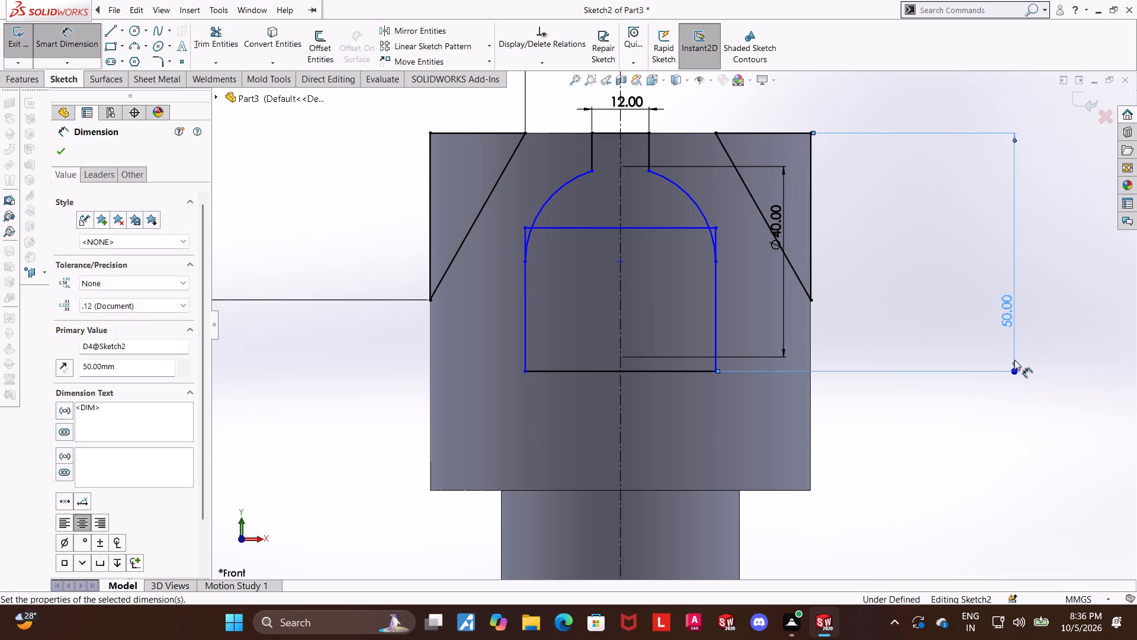
pyautogui.press('Escape')
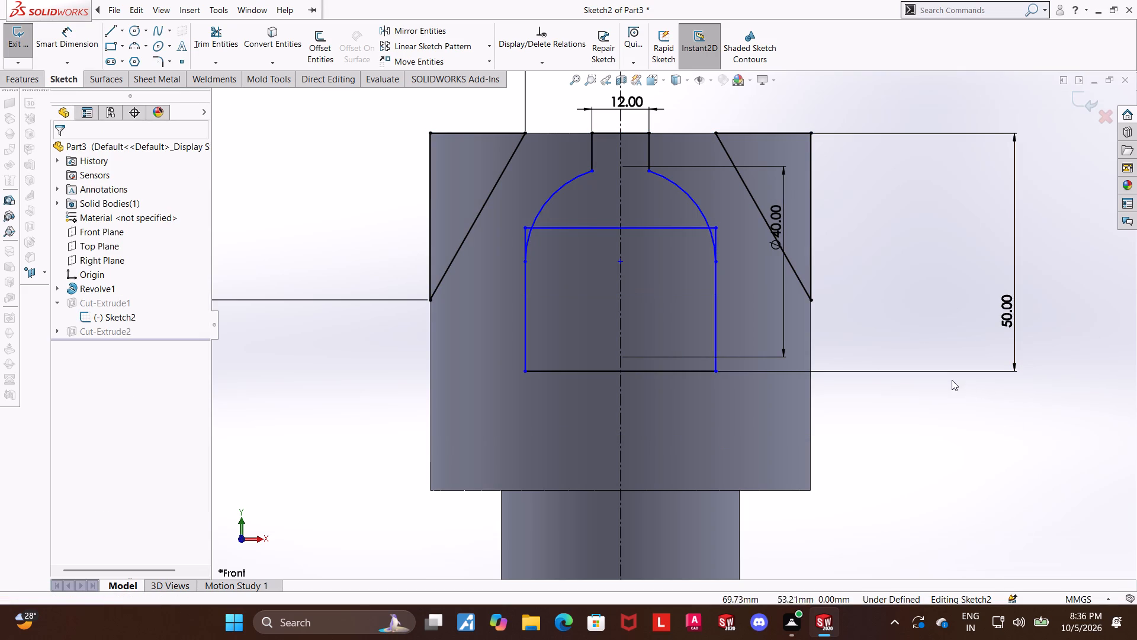
pyautogui.click(1023, 420)
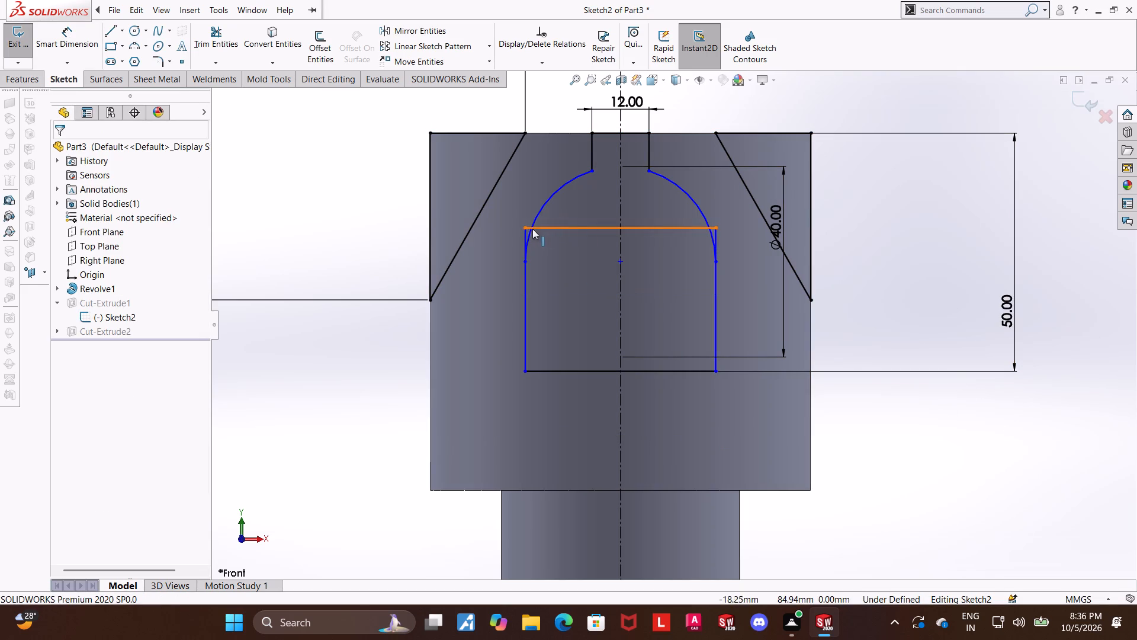
# Merge the rectangle's upper-left corner with the lower endpoint of the slot's left arc.
pyautogui.click(525, 228)
pyautogui.keyDown('ctrl'); pyautogui.click(525, 260); pyautogui.keyUp('ctrl')
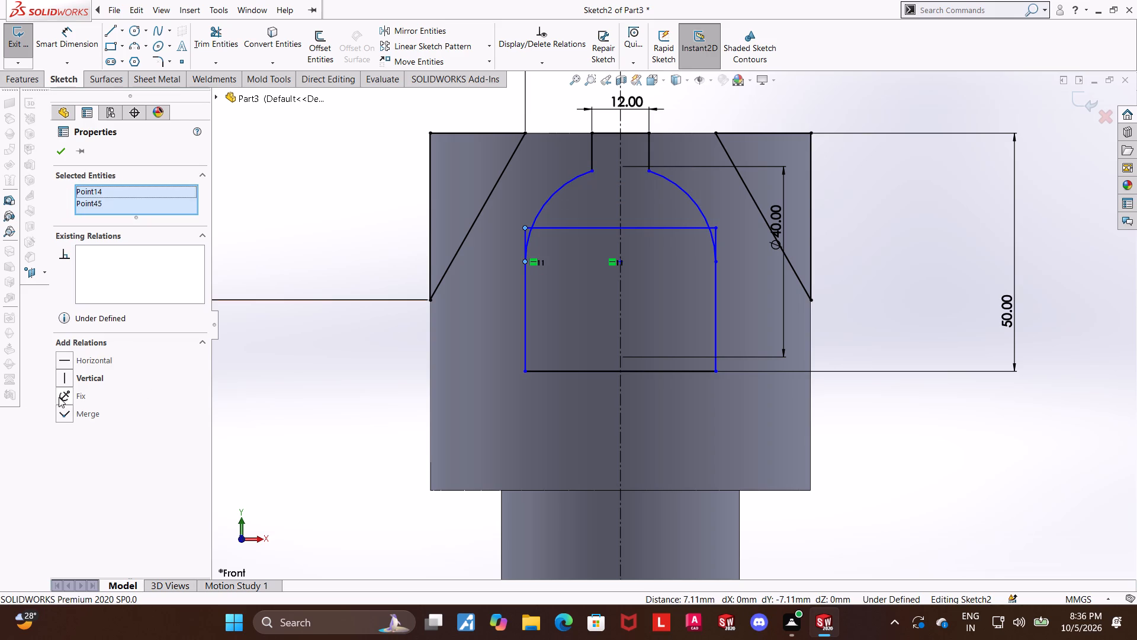
pyautogui.click(73, 424)
pyautogui.click(67, 417)
pyautogui.press('Escape')
# Trim away the rectangle's top line so the slot profile is open between the arcs and the side lines.
pyautogui.click(201, 43)
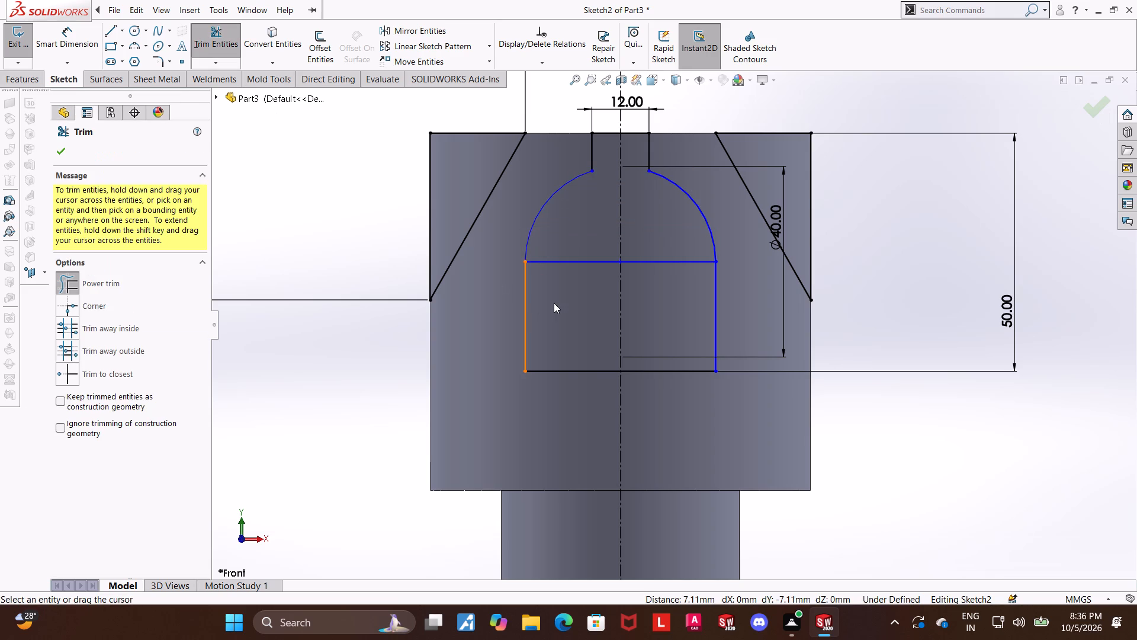
pyautogui.moveTo(555, 299); pyautogui.dragTo(560, 244)
pyautogui.moveTo(647, 283); pyautogui.dragTo(652, 229)
pyautogui.press('Escape')
pyautogui.press('Escape')
pyautogui.press('Escape')
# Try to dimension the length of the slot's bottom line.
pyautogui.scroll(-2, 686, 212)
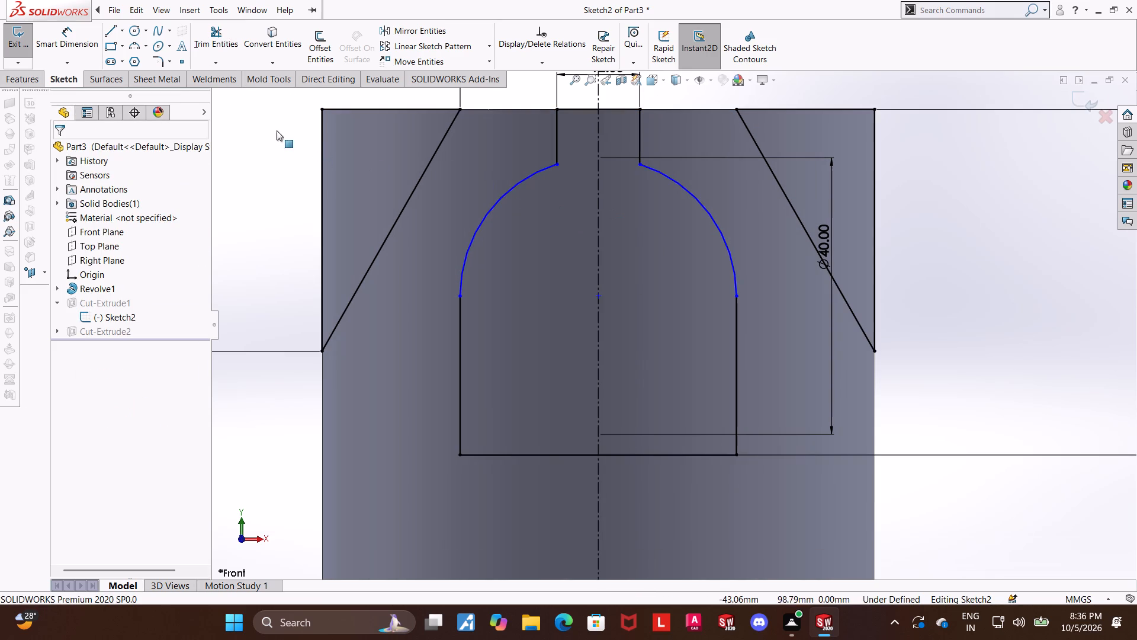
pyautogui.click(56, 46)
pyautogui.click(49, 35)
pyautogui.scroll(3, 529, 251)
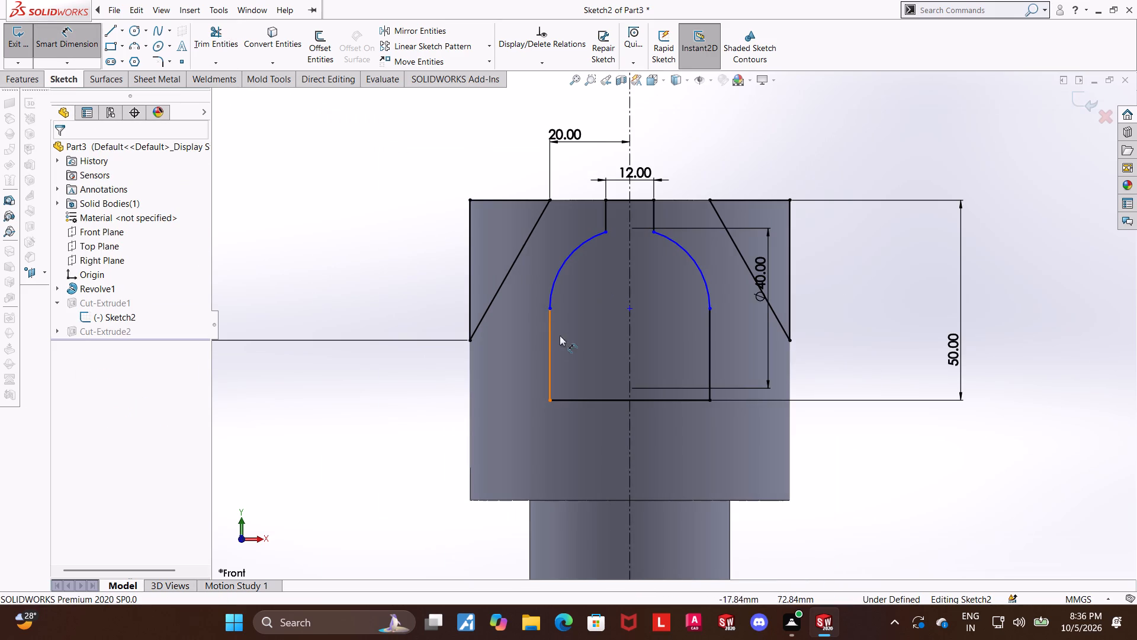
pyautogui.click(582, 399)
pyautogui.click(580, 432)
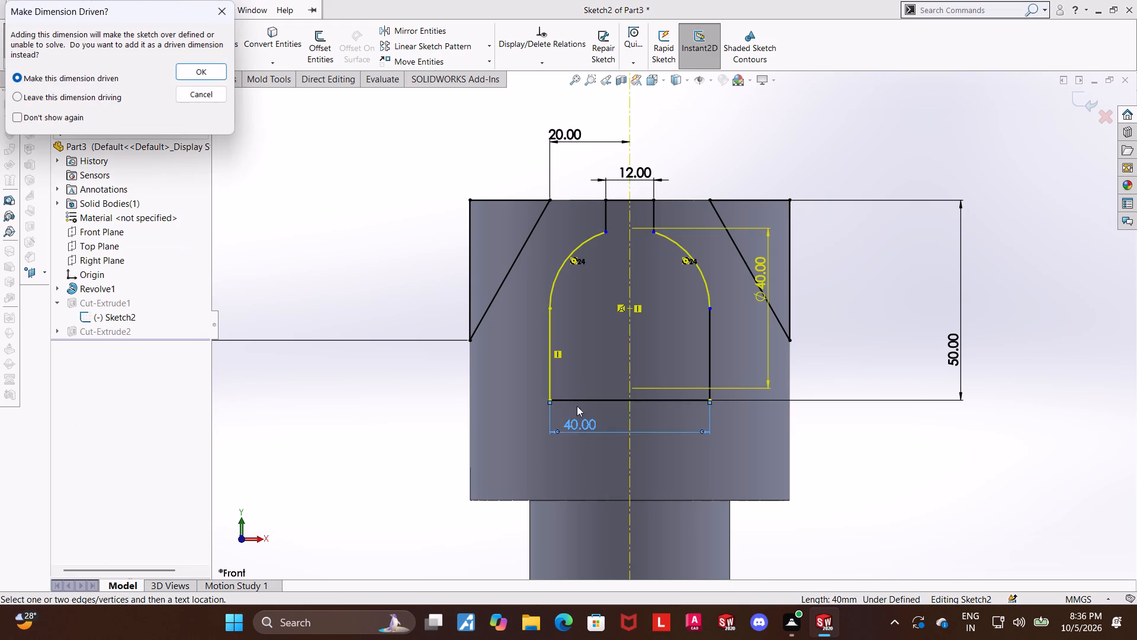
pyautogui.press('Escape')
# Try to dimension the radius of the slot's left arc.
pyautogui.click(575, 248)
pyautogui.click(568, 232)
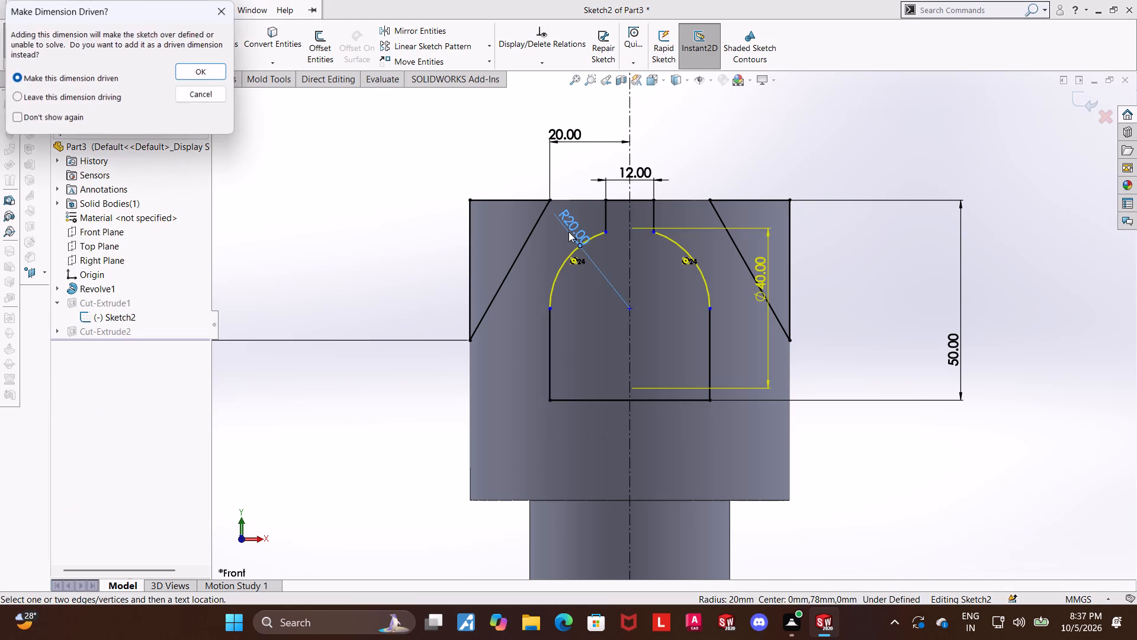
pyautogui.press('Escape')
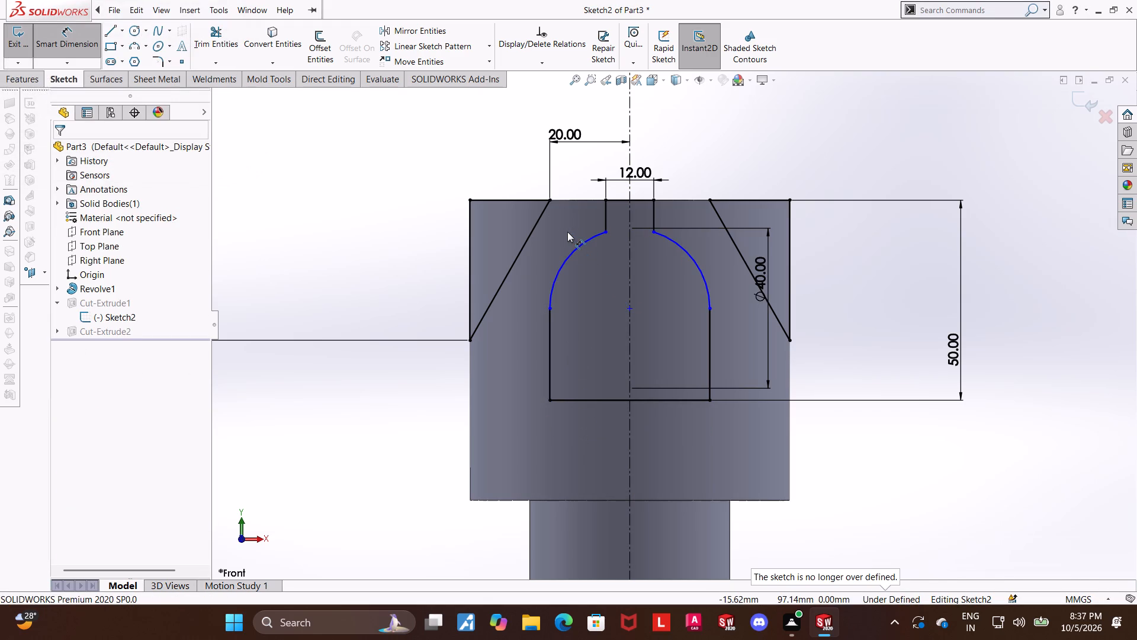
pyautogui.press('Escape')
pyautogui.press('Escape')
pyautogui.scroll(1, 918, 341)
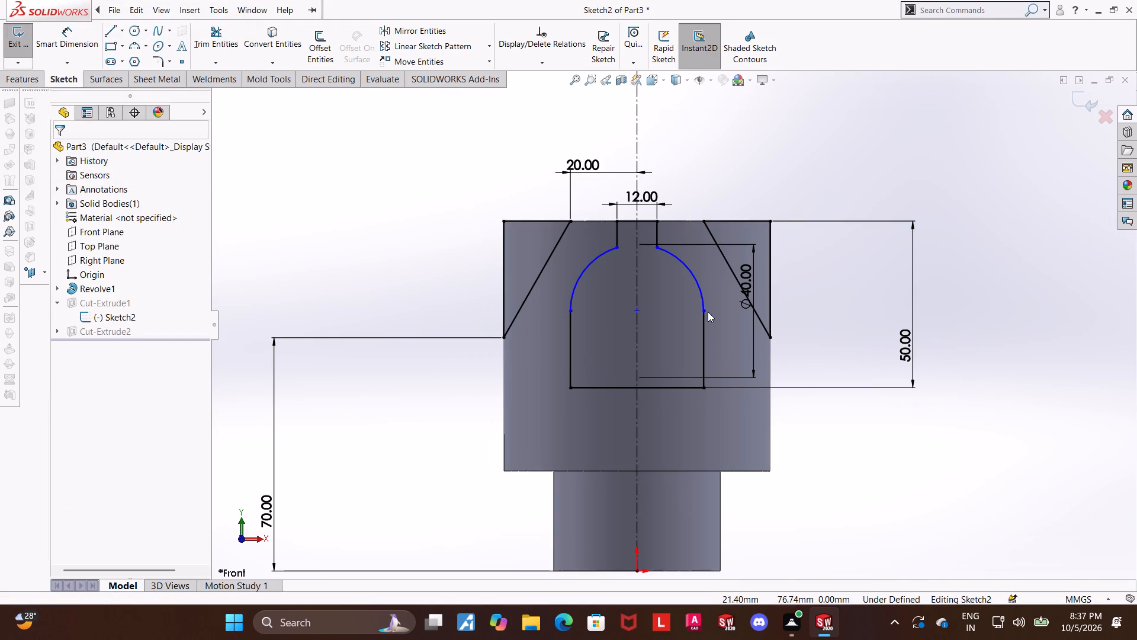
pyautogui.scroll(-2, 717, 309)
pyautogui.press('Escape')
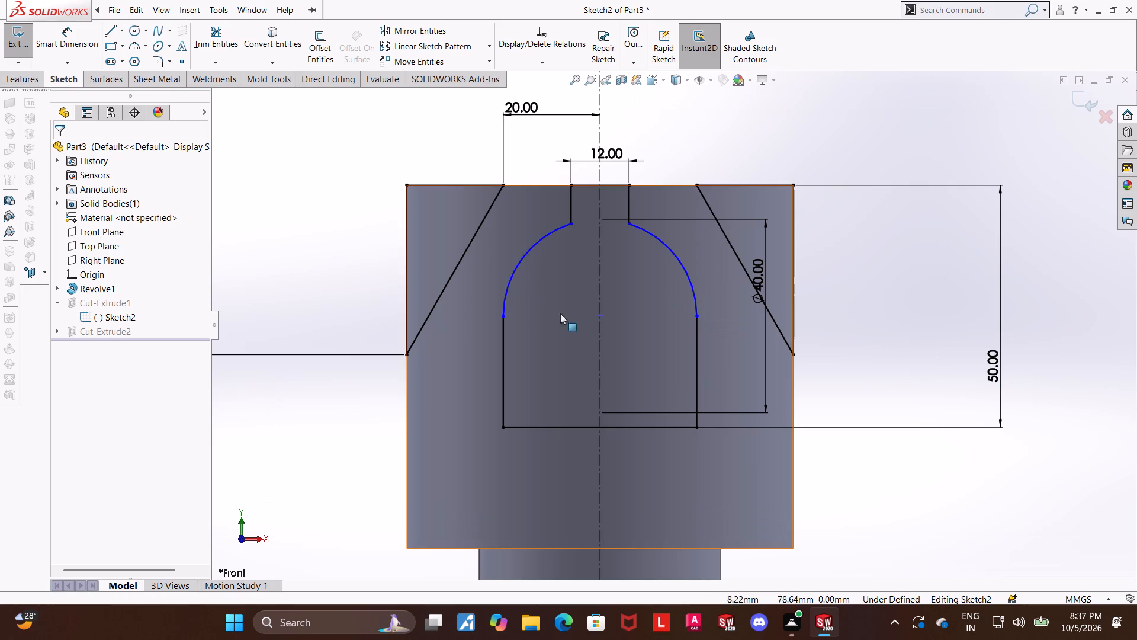
# Dimension the vertical distance from the slot arcs' centre point to the body's lower shoulder edge as 40 mm.
pyautogui.click(56, 51)
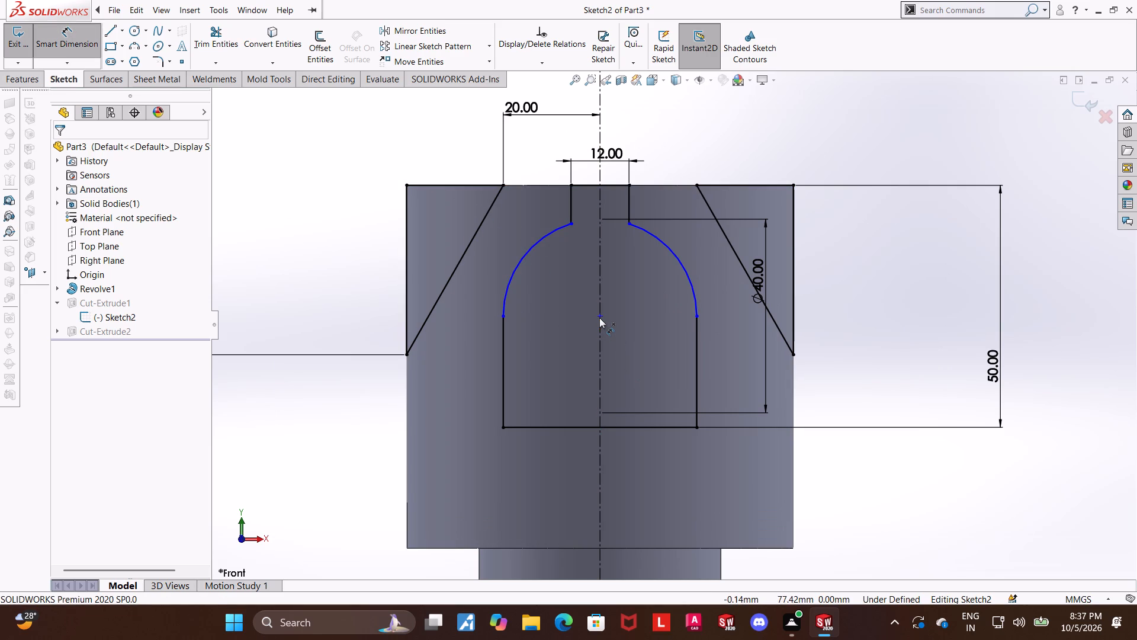
pyautogui.click(599, 318)
pyautogui.click(616, 425)
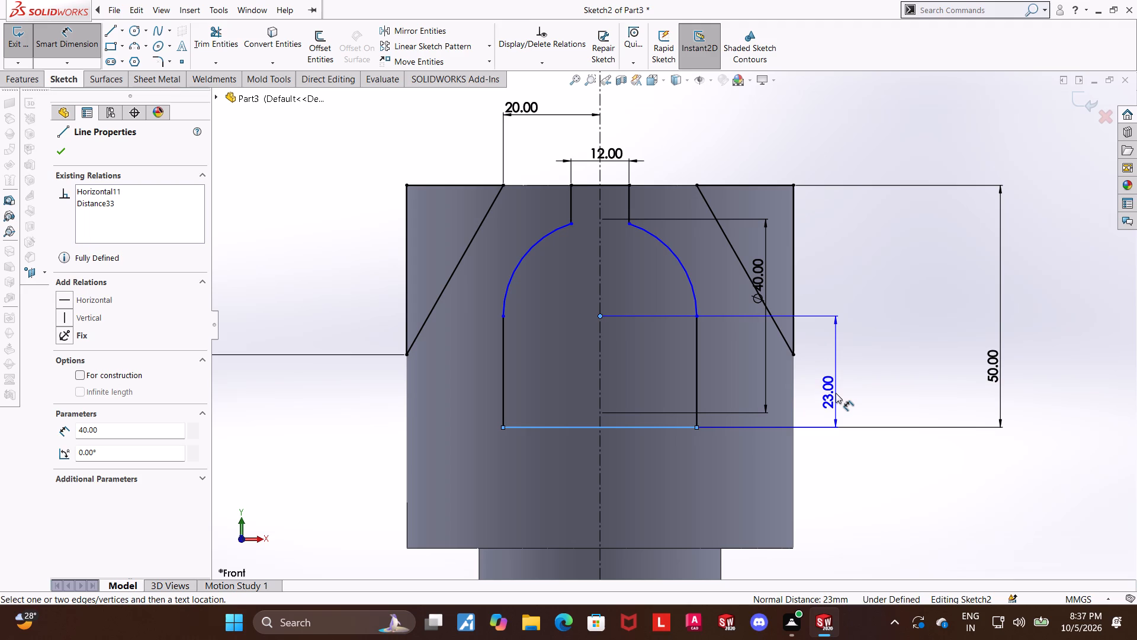
pyautogui.press('Escape')
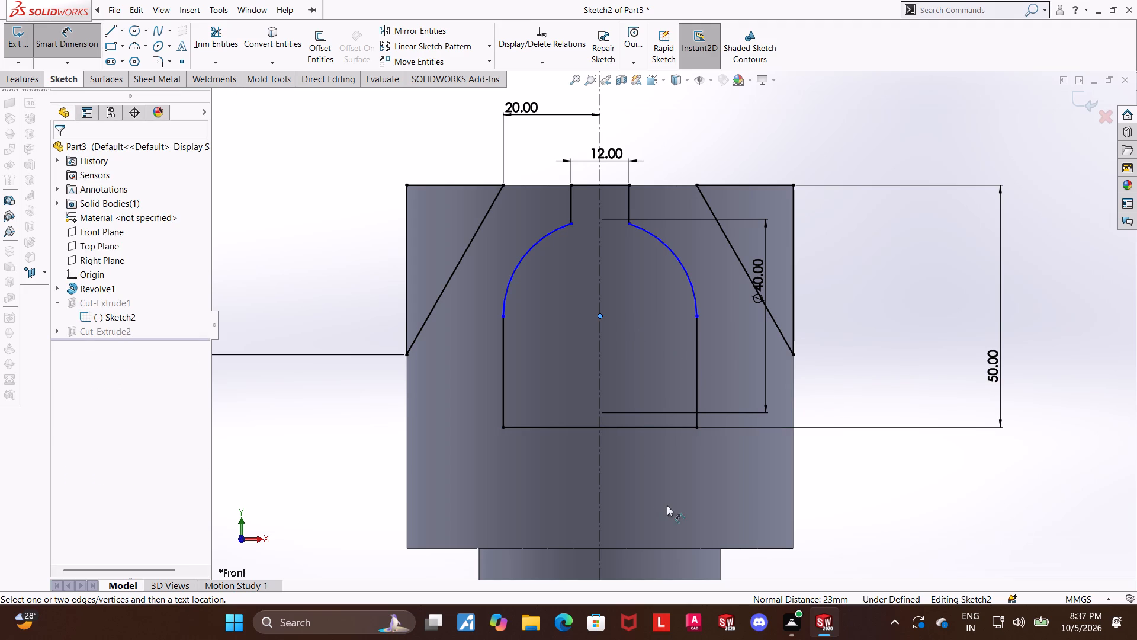
pyautogui.click(677, 549)
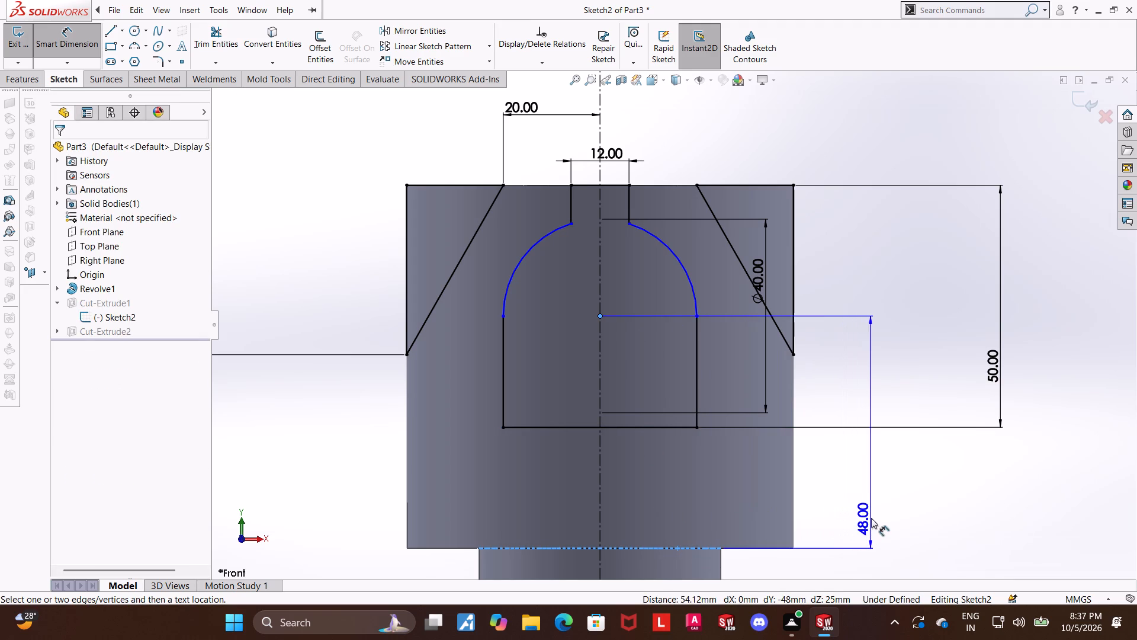
pyautogui.click(888, 519)
pyautogui.write('40')
pyautogui.press('Return')
pyautogui.press('Escape')
pyautogui.press('Escape')
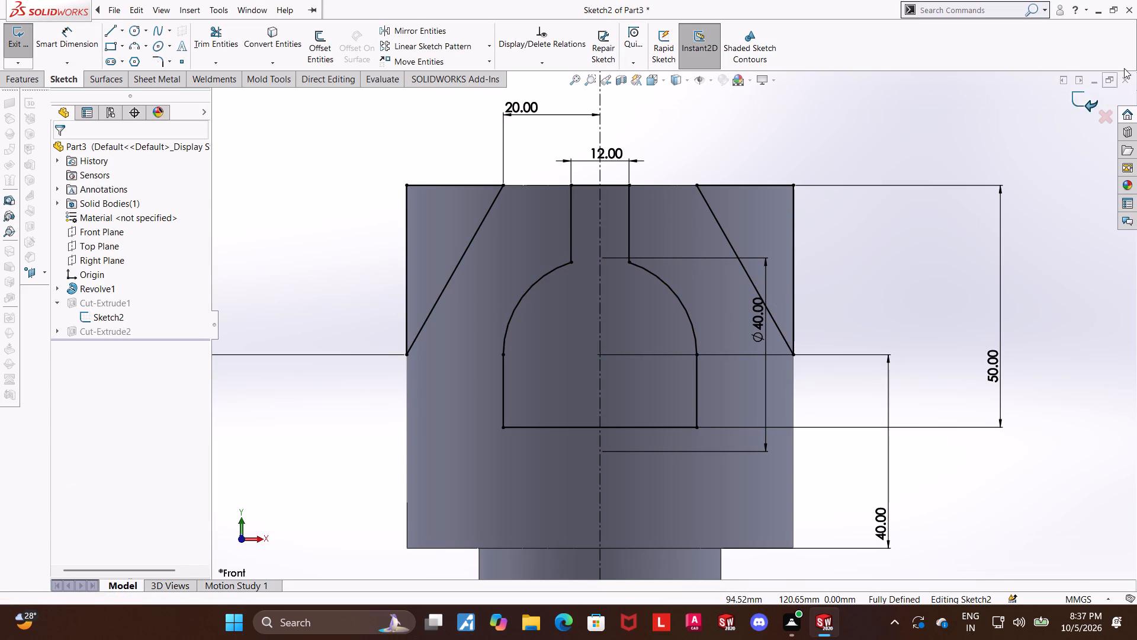
# Exit the edited slot sketch to rebuild the part, and view the cut body from an angle.
pyautogui.click(1085, 106)
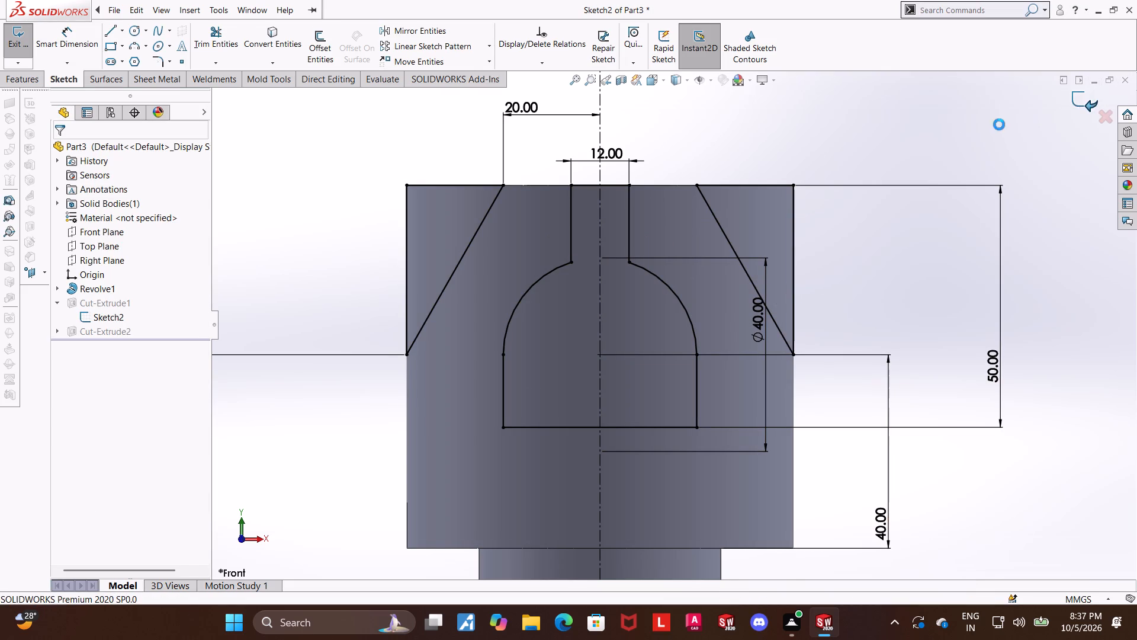
pyautogui.scroll(2, 341, 172)
pyautogui.moveTo(342, 172); pyautogui.dragTo(390, 226, button='middle')
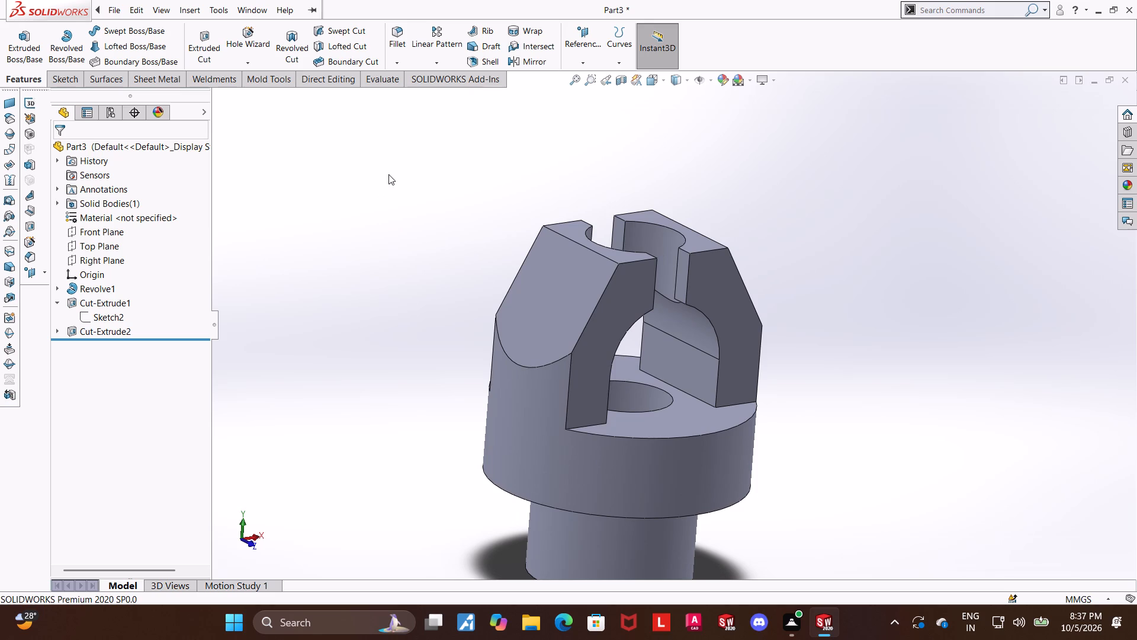
# Examine the cut part's arms, slot and central bore from above and from the sides.
pyautogui.scroll(1, 805, 270)
pyautogui.moveTo(808, 268); pyautogui.dragTo(807, 306, button='middle')
pyautogui.moveTo(729, 290); pyautogui.dragTo(716, 428, button='middle')
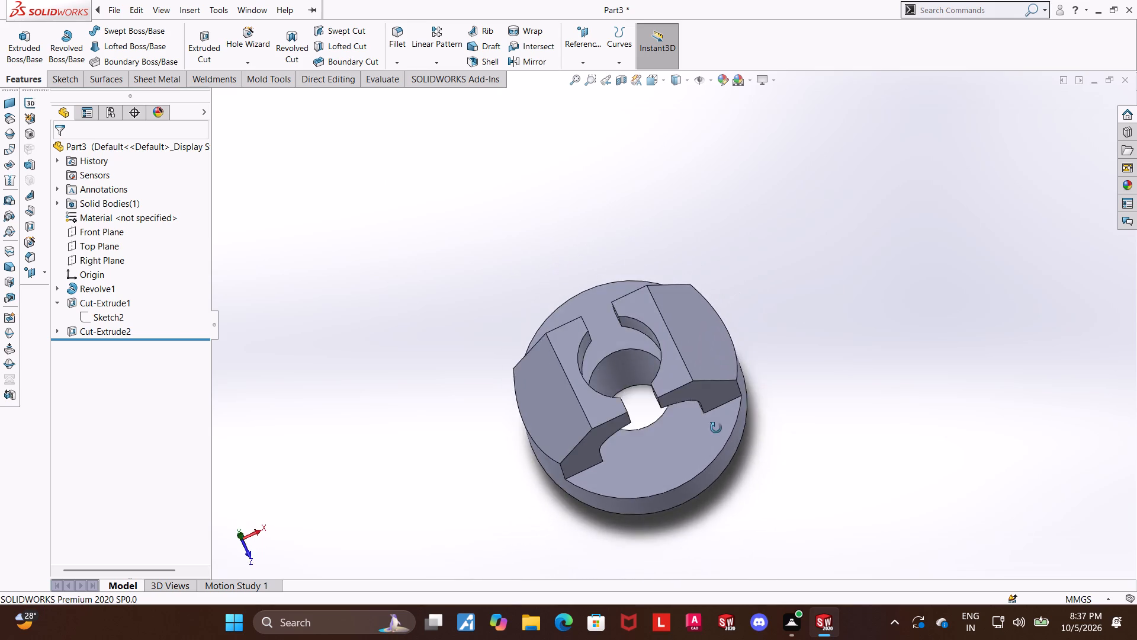
pyautogui.moveTo(716, 428); pyautogui.dragTo(717, 292, button='middle')
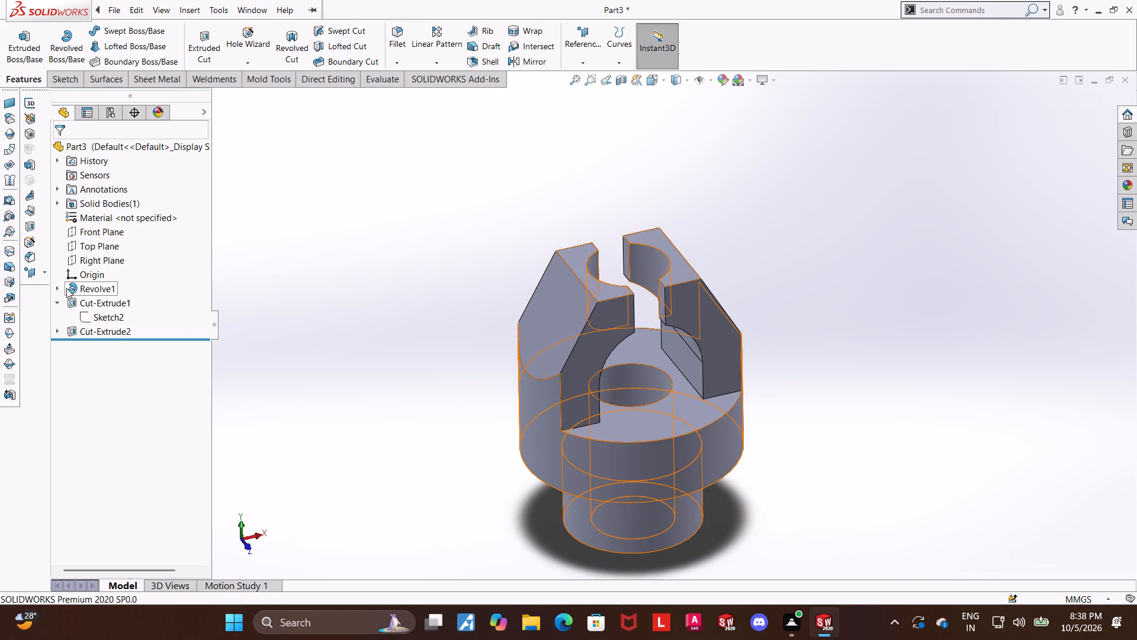
pyautogui.click(52, 304)
pyautogui.click(54, 304)
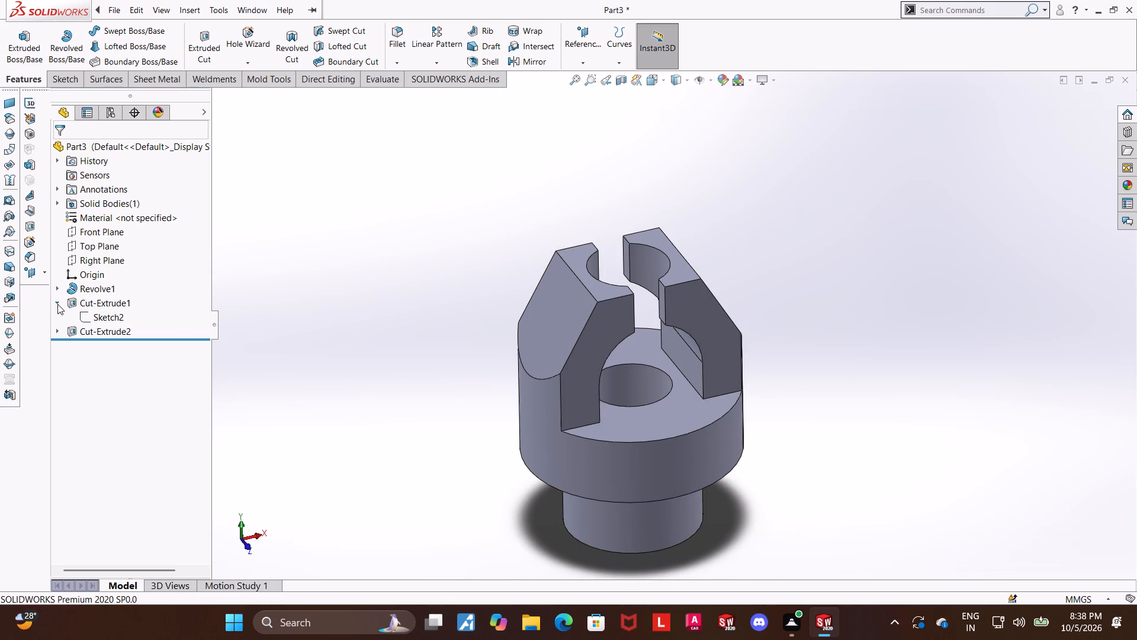
pyautogui.click(57, 304)
pyautogui.click(355, 292)
pyautogui.moveTo(360, 292); pyautogui.dragTo(308, 302, button='middle')
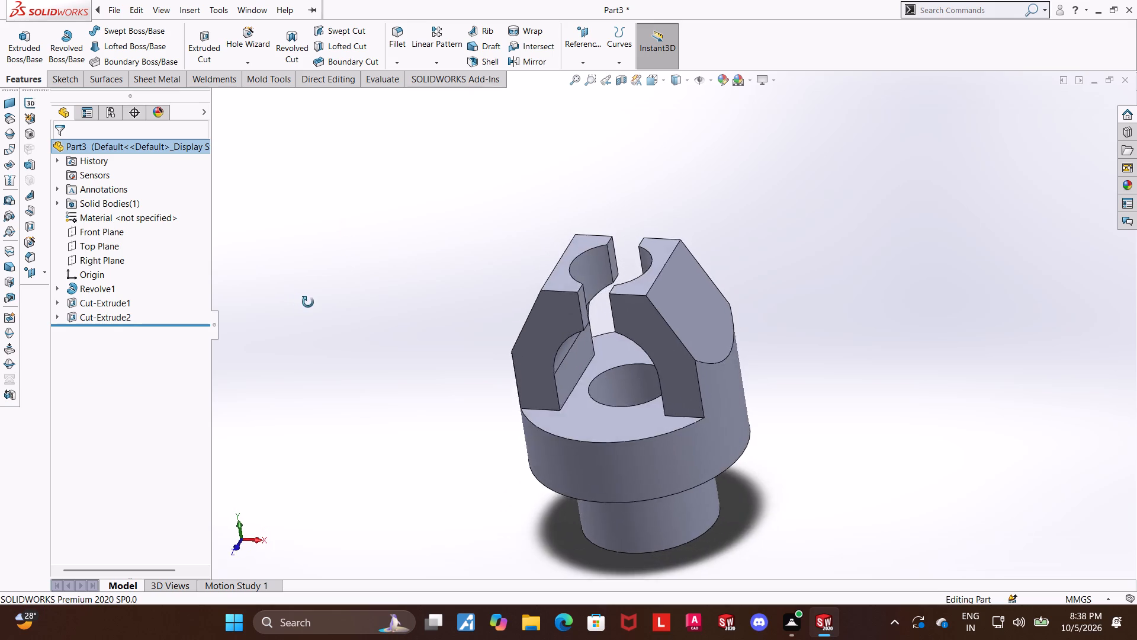
pyautogui.moveTo(308, 302); pyautogui.dragTo(317, 290, button='middle')
# Open the sketch of the first cut, examine its profile and dimensions in the body from several angles, and exit it.
pyautogui.click(59, 299)
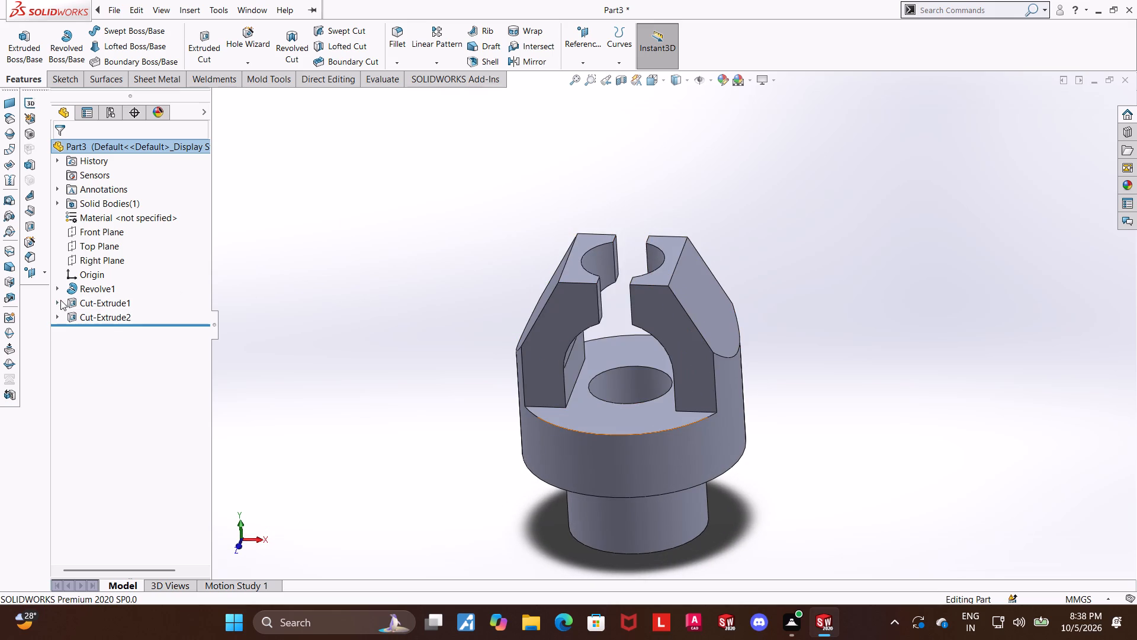
pyautogui.click(96, 312)
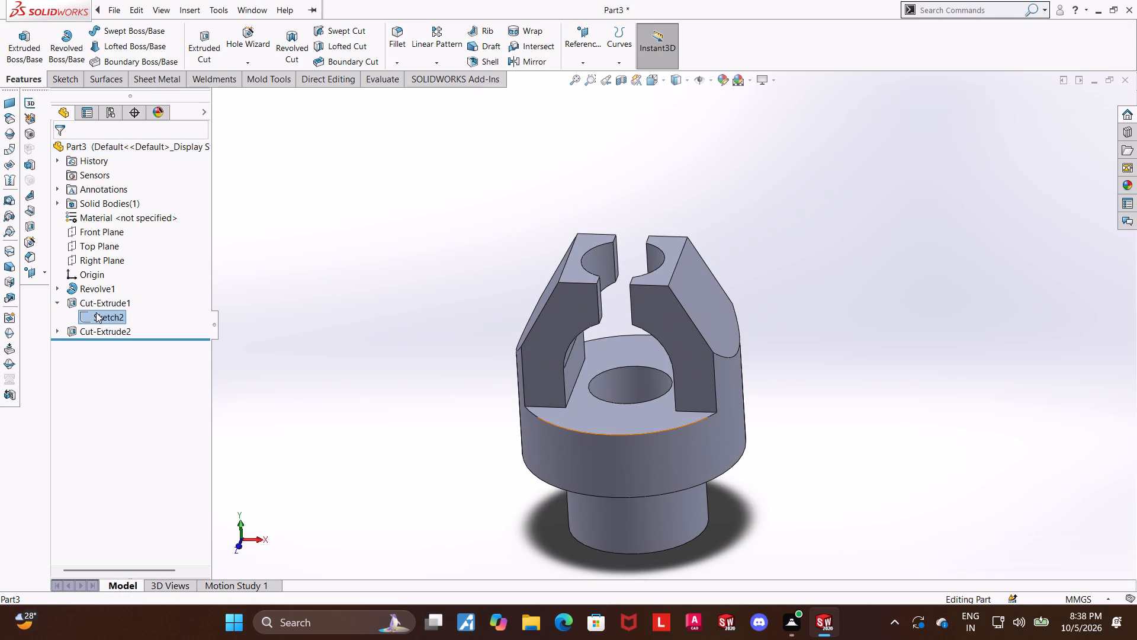
pyautogui.click(96, 312)
pyautogui.click(110, 276)
pyautogui.click(102, 318)
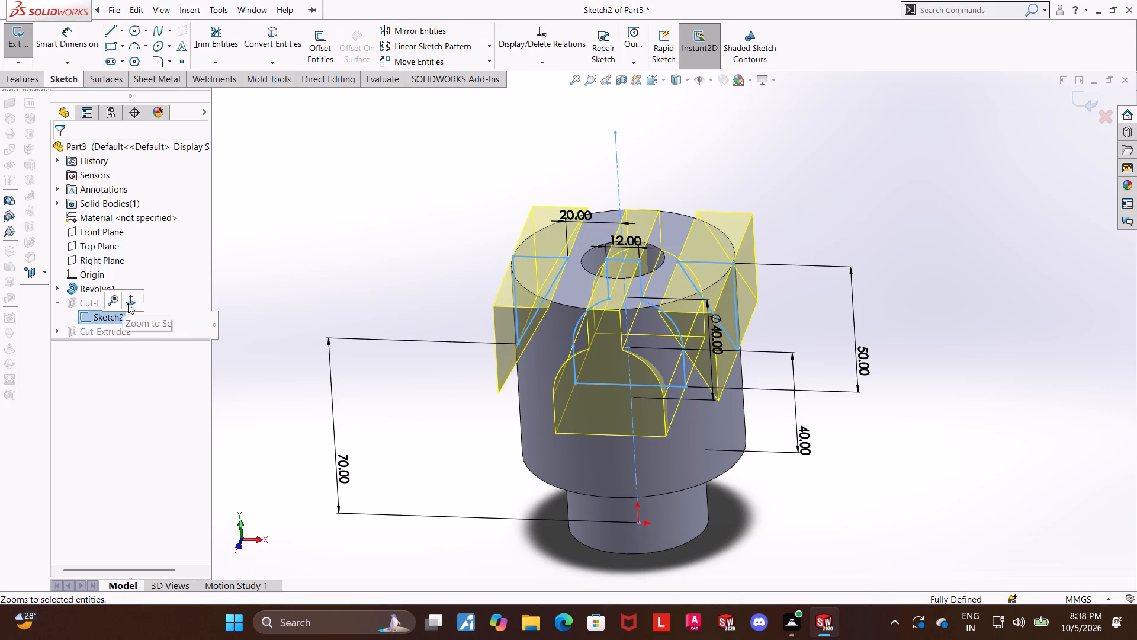
pyautogui.click(128, 303)
pyautogui.click(959, 328)
pyautogui.moveTo(979, 286); pyautogui.dragTo(981, 372, button='middle')
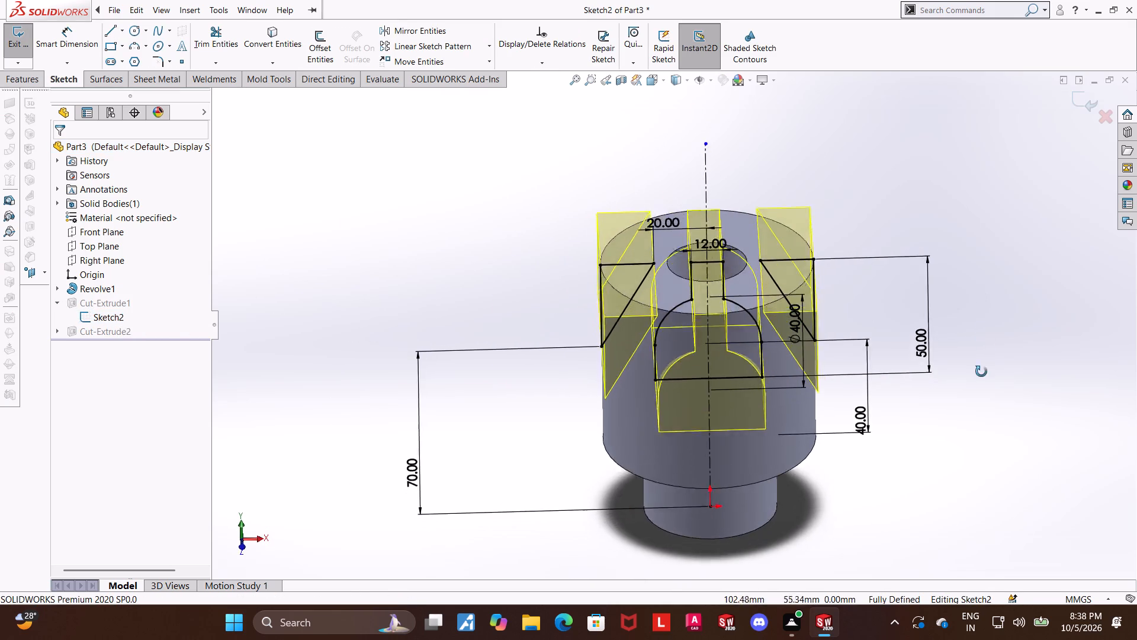
pyautogui.moveTo(981, 372); pyautogui.dragTo(997, 534, button='middle')
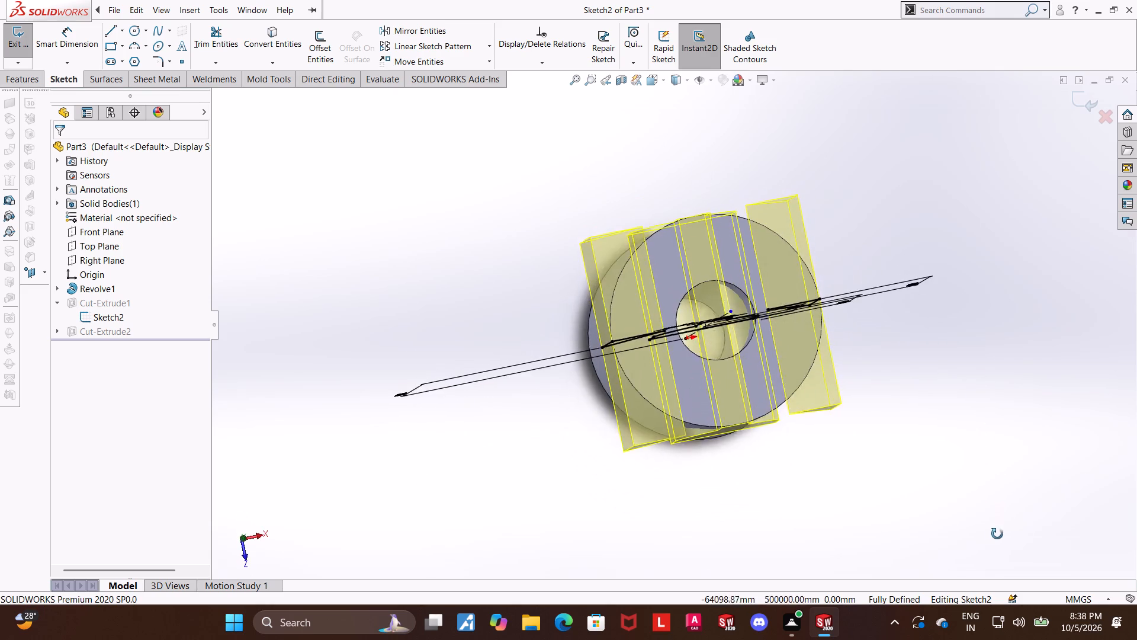
pyautogui.moveTo(997, 534); pyautogui.dragTo(985, 303, button='middle')
pyautogui.click(997, 305)
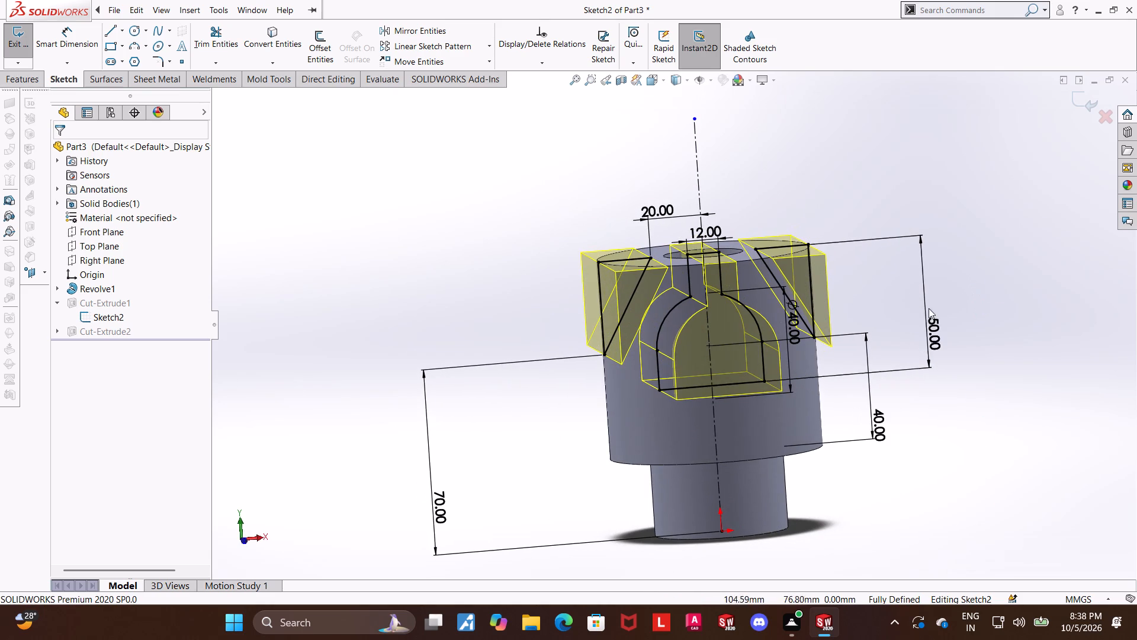
pyautogui.click(263, 292)
pyautogui.click(63, 300)
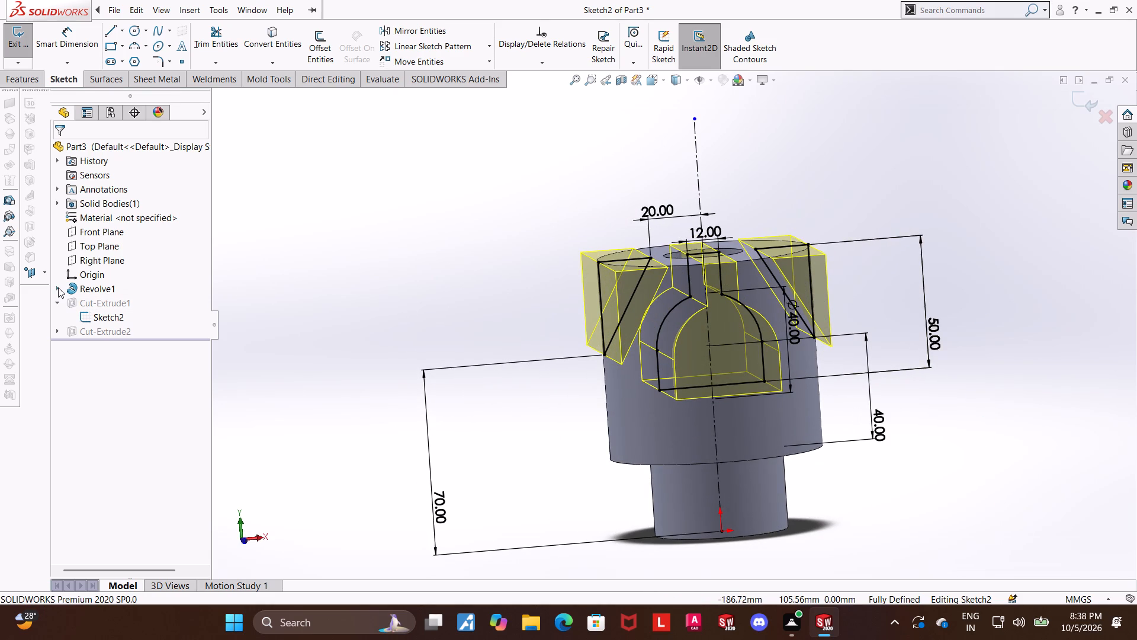
pyautogui.click(1077, 102)
pyautogui.moveTo(1024, 184); pyautogui.dragTo(972, 269, button='middle')
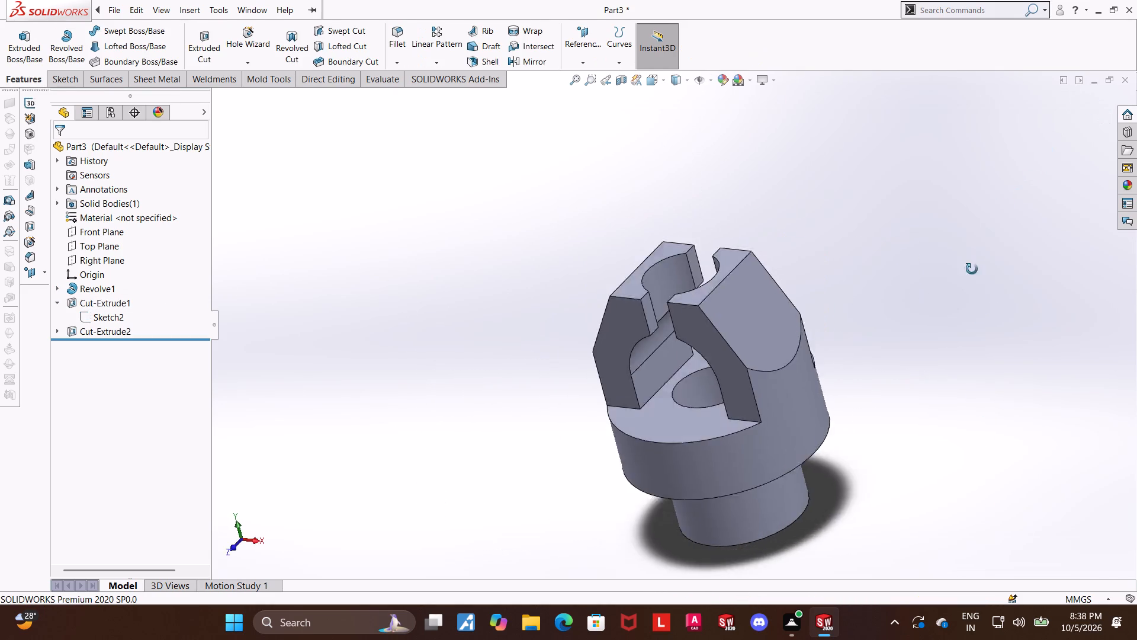
pyautogui.moveTo(972, 269); pyautogui.dragTo(1004, 205, button='middle')
# Edit the revolved body's profile sketch in front view and trim away the long vertical bore line.
pyautogui.click(54, 287)
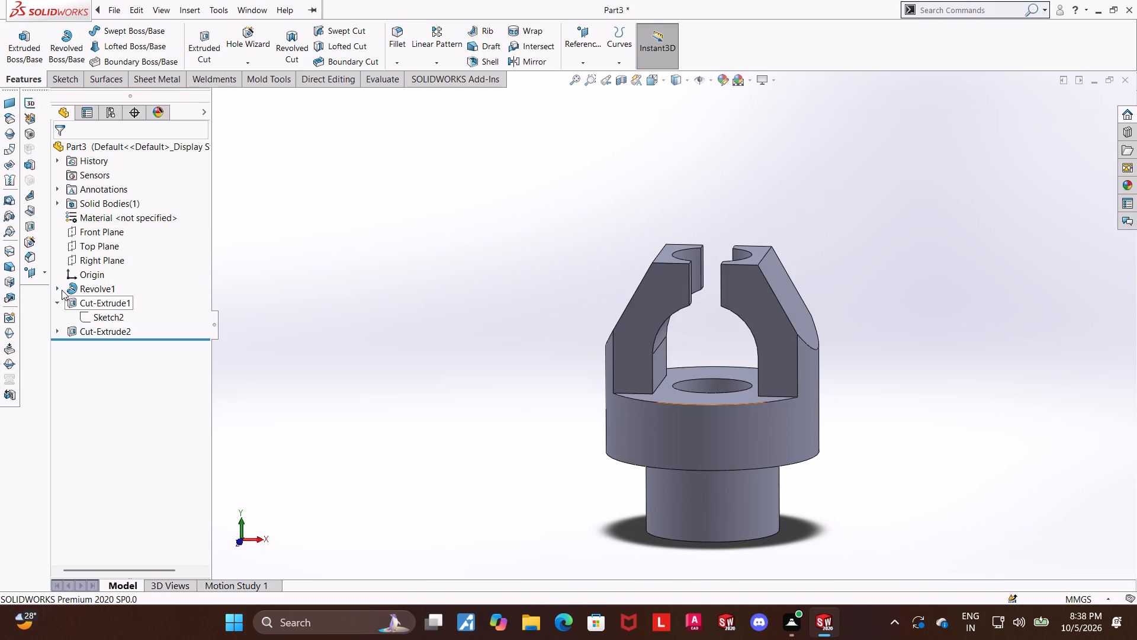
pyautogui.click(61, 287)
pyautogui.click(78, 302)
pyautogui.click(99, 306)
pyautogui.click(104, 277)
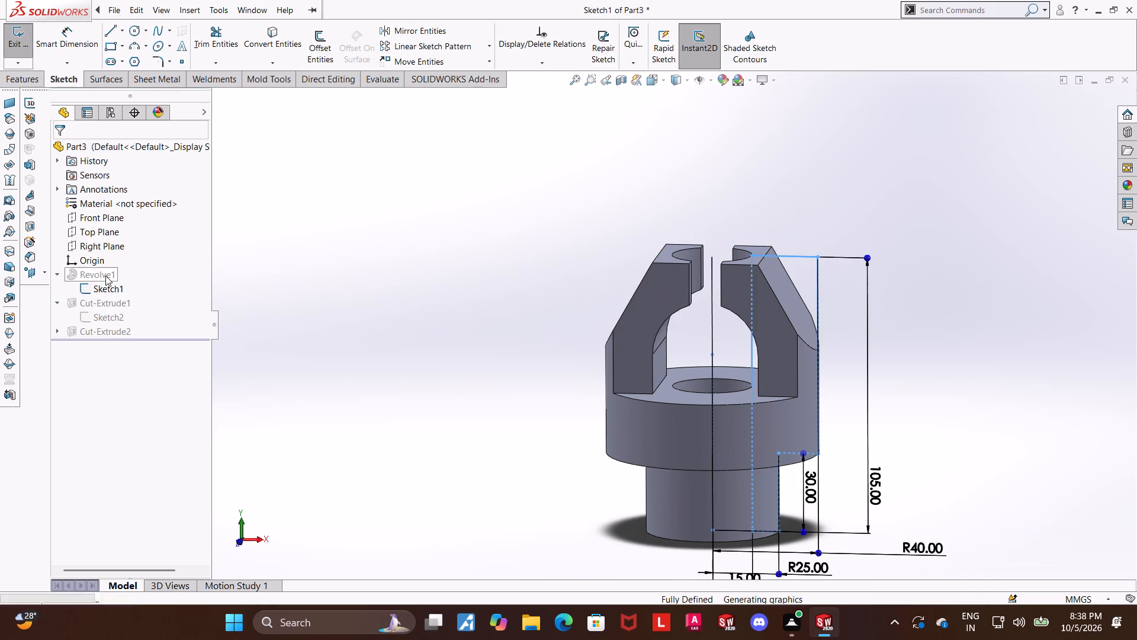
pyautogui.click(280, 287)
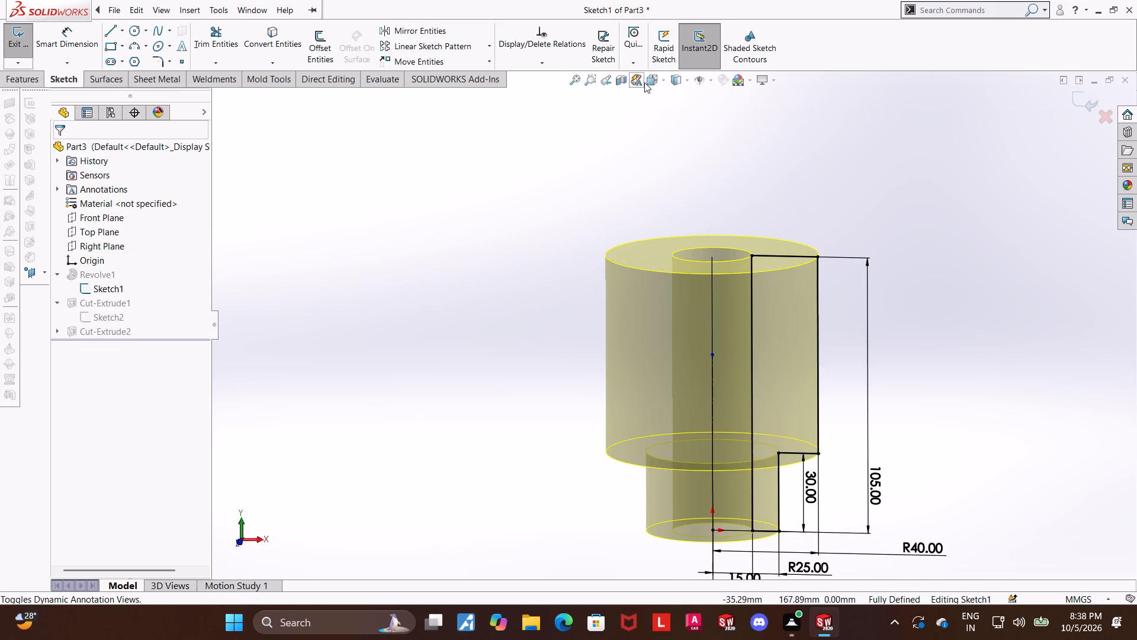
pyautogui.click(647, 82)
pyautogui.click(552, 371)
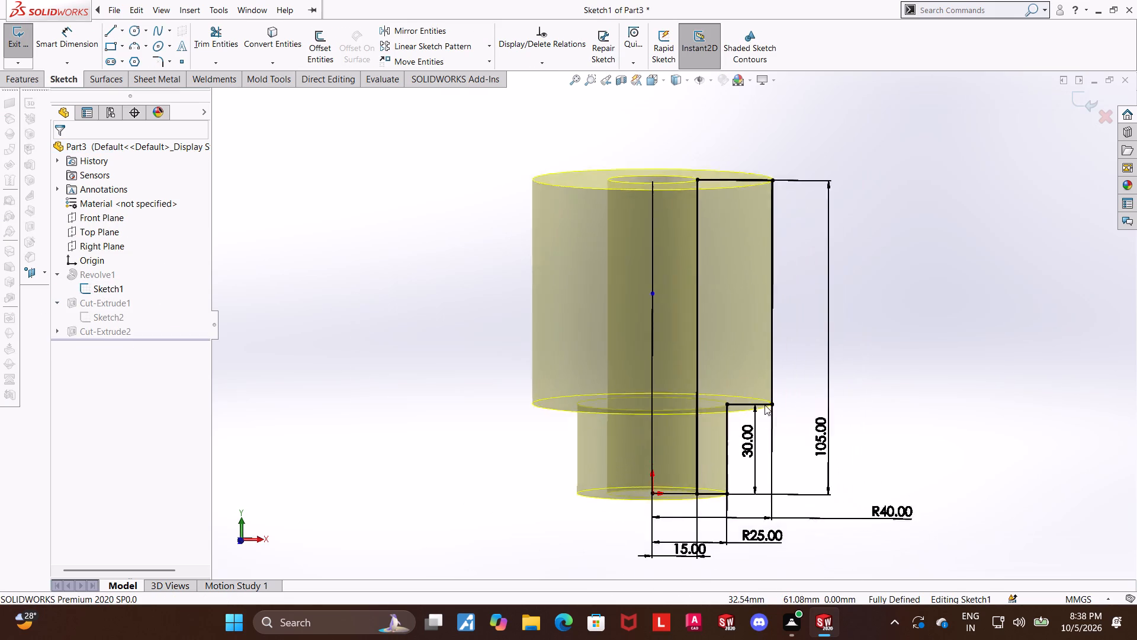
pyautogui.scroll(-1, 640, 165)
pyautogui.scroll(3, 640, 168)
pyautogui.click(208, 36)
pyautogui.scroll(-3, 735, 293)
pyautogui.moveTo(643, 290); pyautogui.dragTo(588, 287)
pyautogui.press('Escape')
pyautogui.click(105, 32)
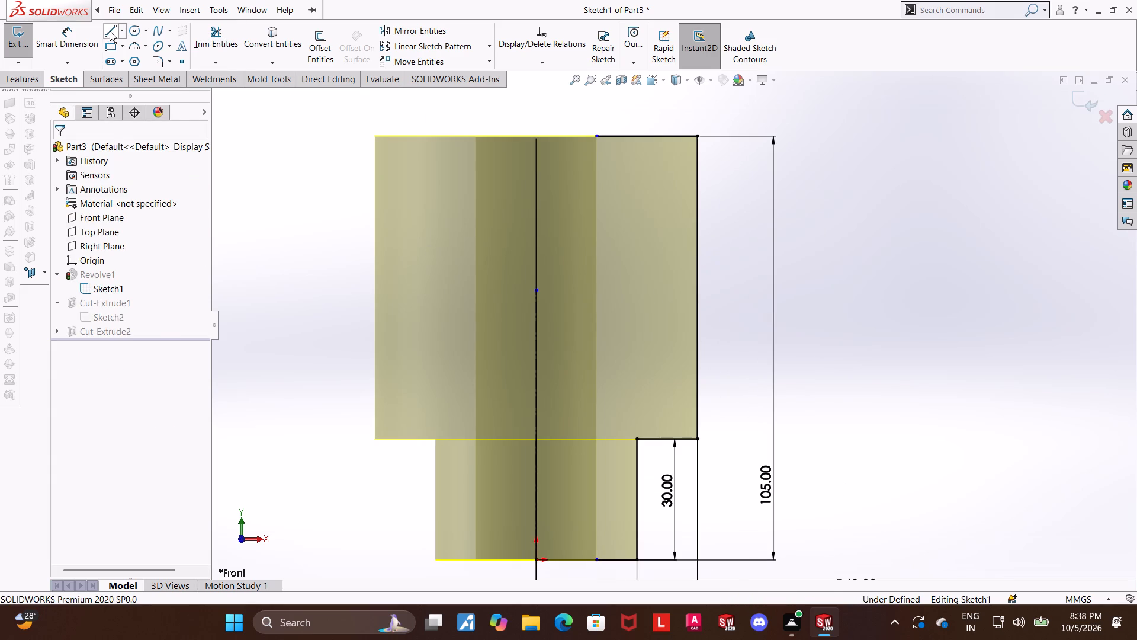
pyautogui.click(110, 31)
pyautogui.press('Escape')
# Add a vertical relation between the top line's open inner endpoint and the centreline's upper endpoint.
pyautogui.click(595, 135)
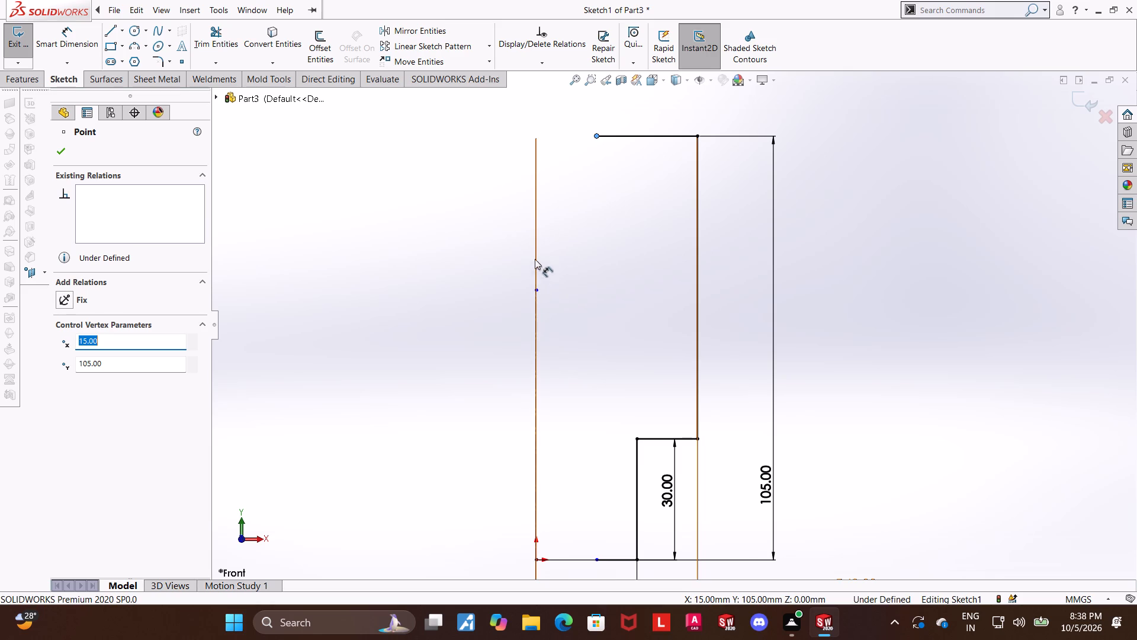
pyautogui.keyDown('ctrl'); pyautogui.click(538, 290); pyautogui.keyUp('ctrl')
pyautogui.click(68, 376)
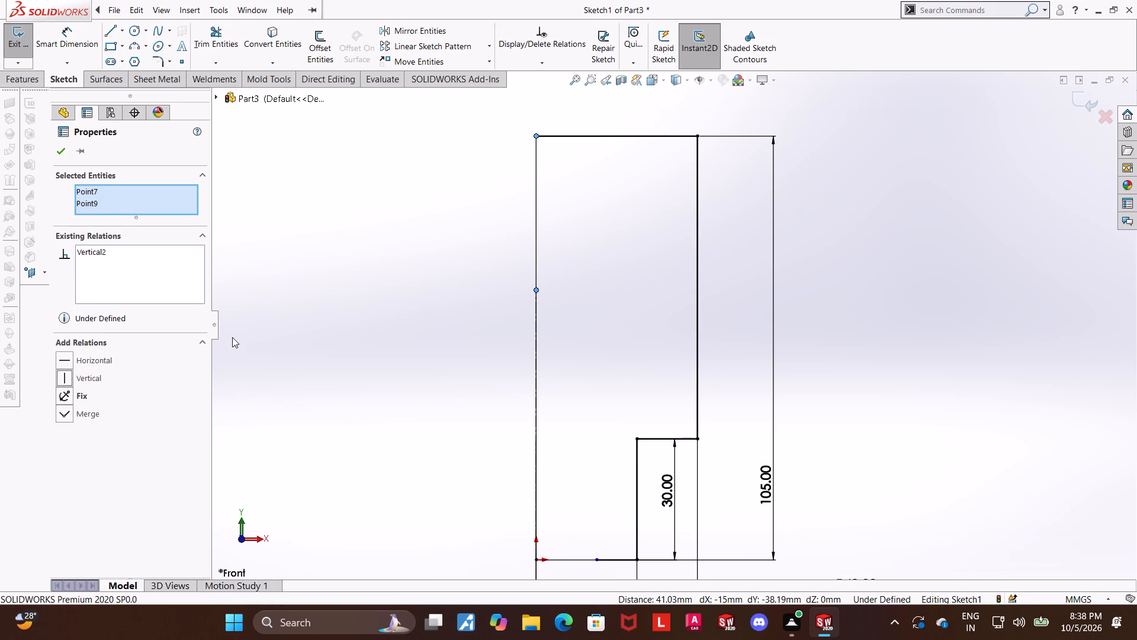
pyautogui.press('Escape')
# Close the profile with lines about 65 mm down the axis, 15 mm outward, and about 40 mm down to the bottom line's open end.
pyautogui.click(113, 28)
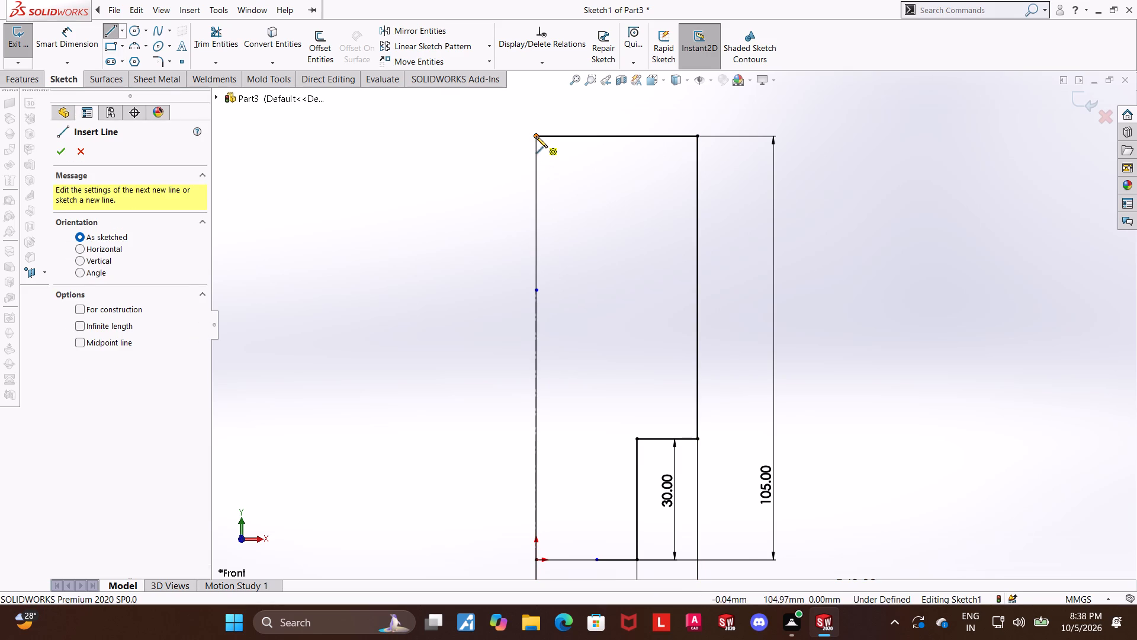
pyautogui.click(536, 136)
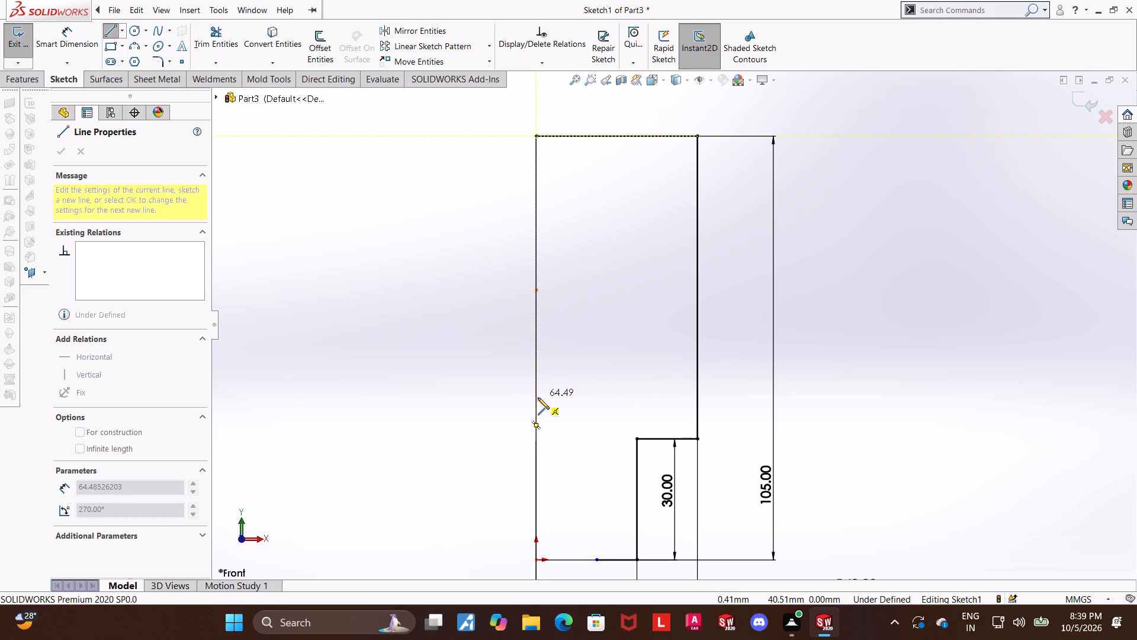
pyautogui.click(538, 399)
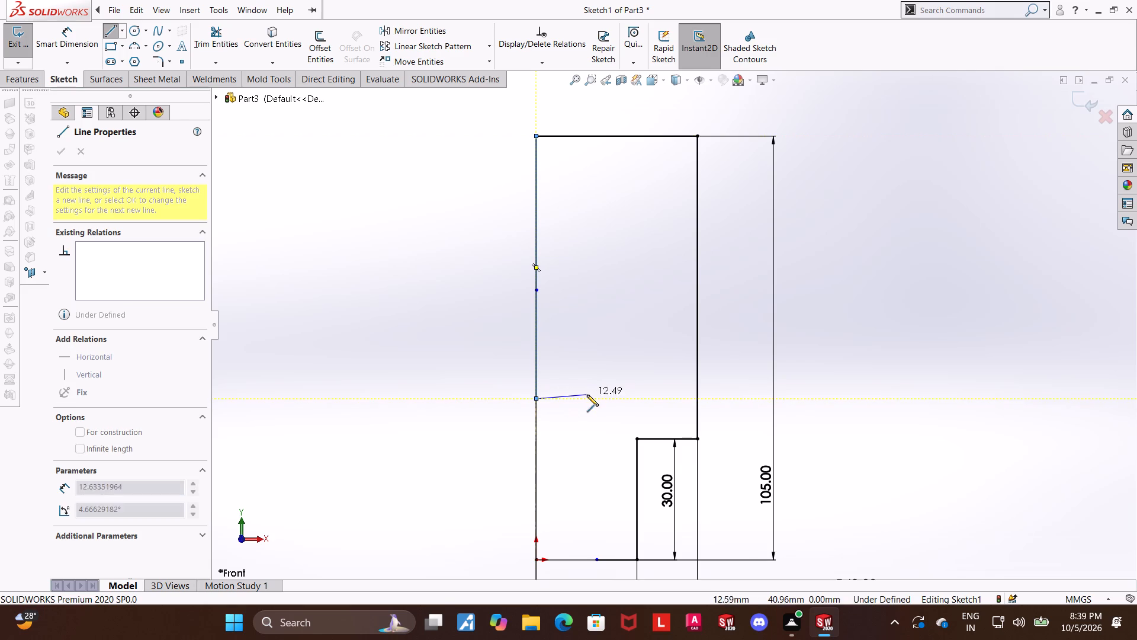
pyautogui.click(597, 400)
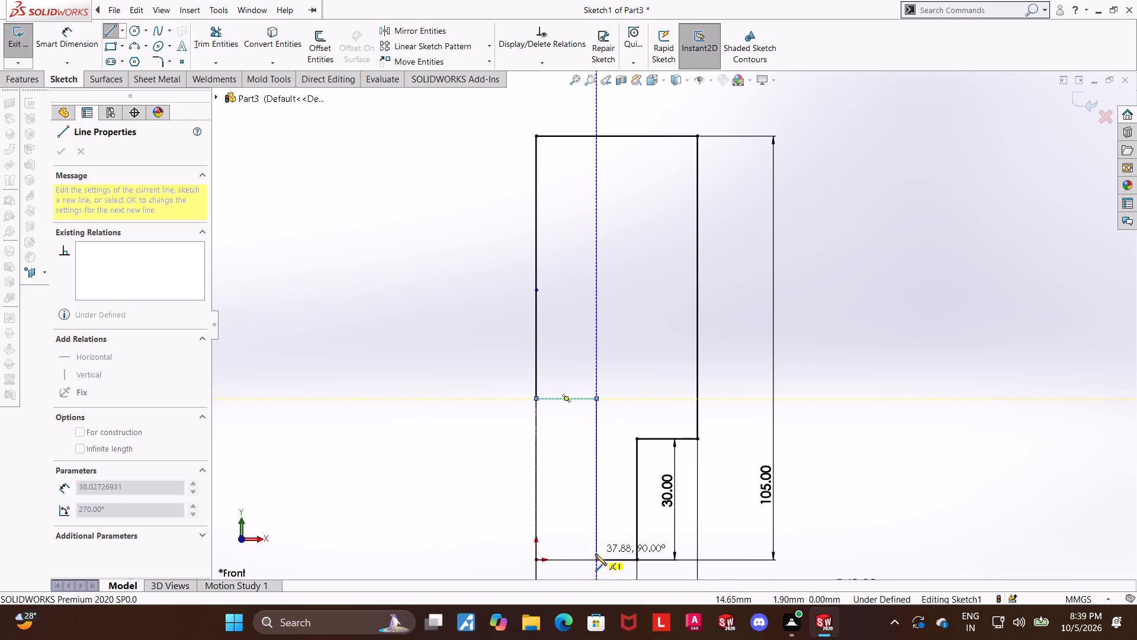
pyautogui.click(595, 559)
pyautogui.press('Escape')
pyautogui.press('Escape')
pyautogui.press('Escape')
pyautogui.press('Escape')
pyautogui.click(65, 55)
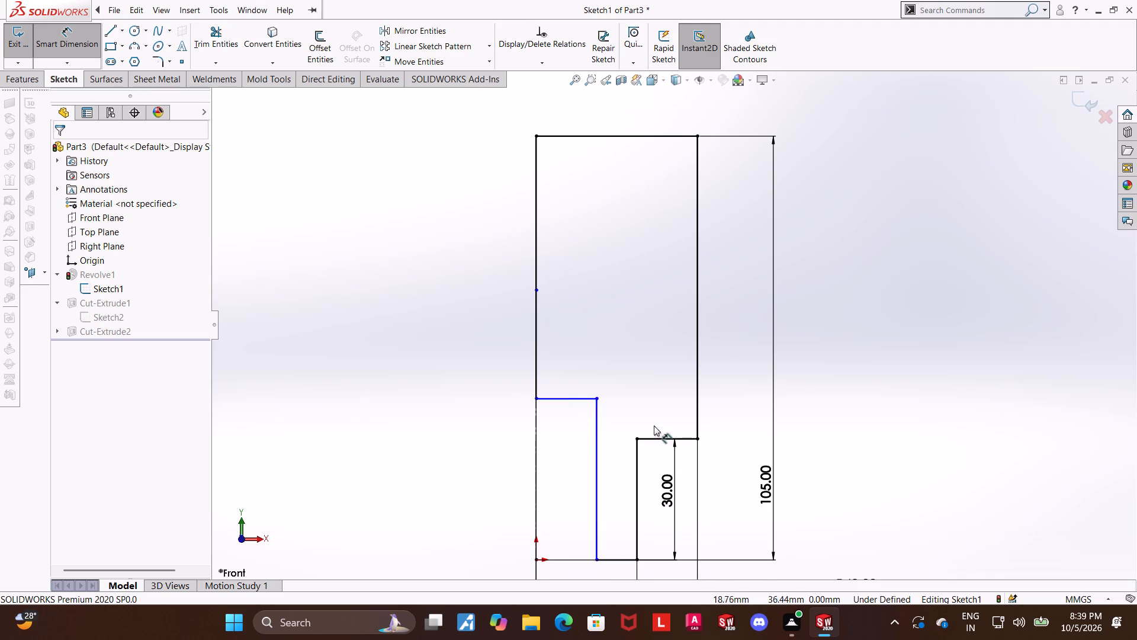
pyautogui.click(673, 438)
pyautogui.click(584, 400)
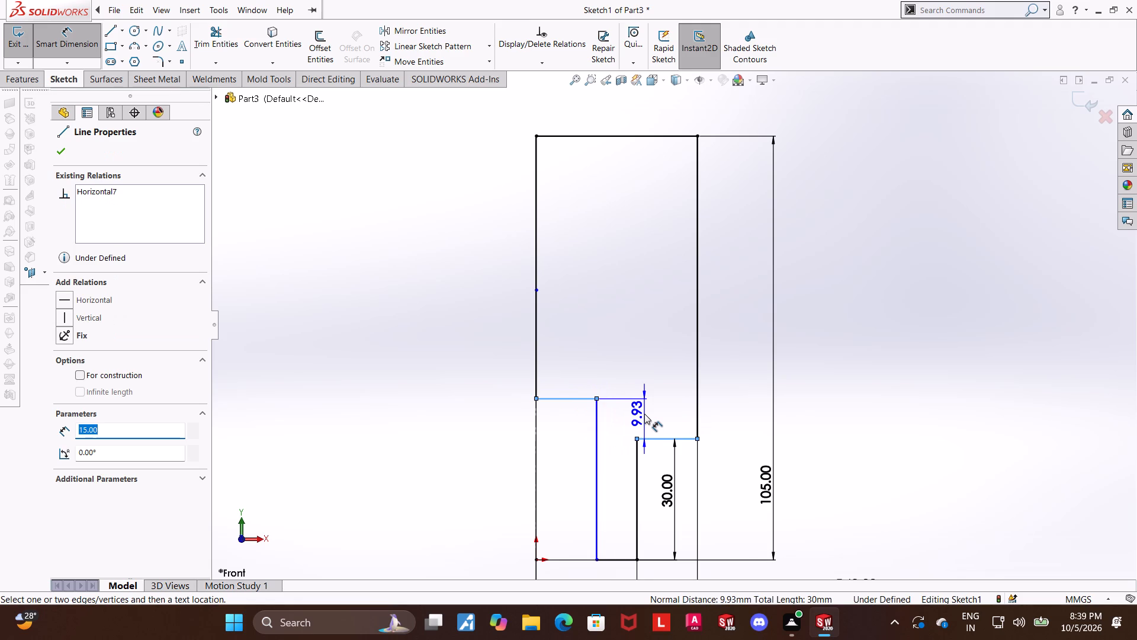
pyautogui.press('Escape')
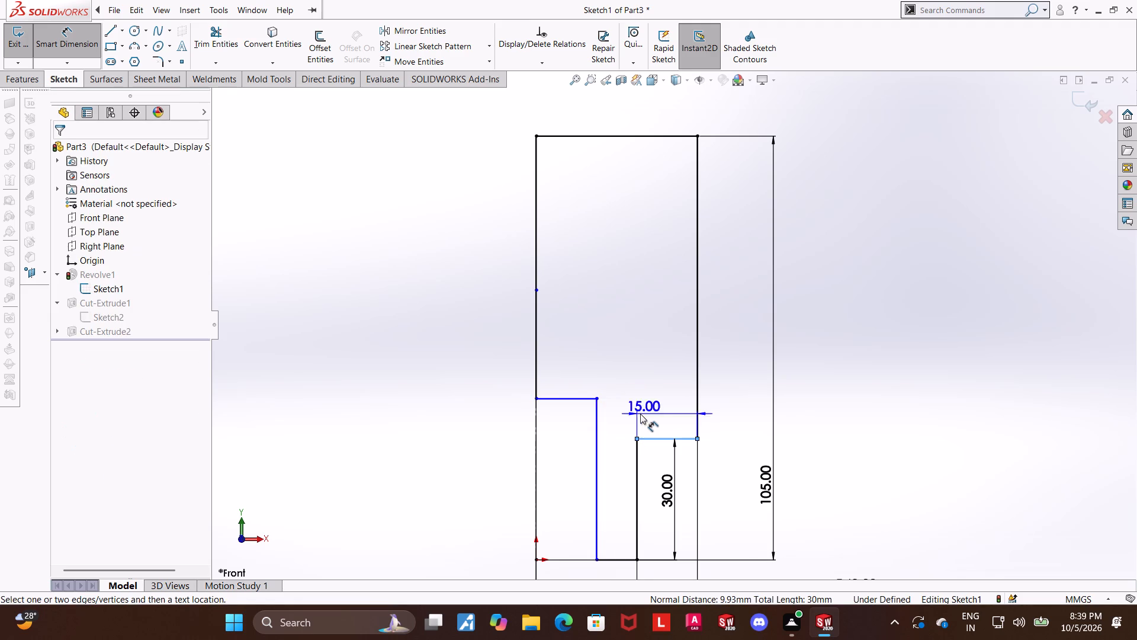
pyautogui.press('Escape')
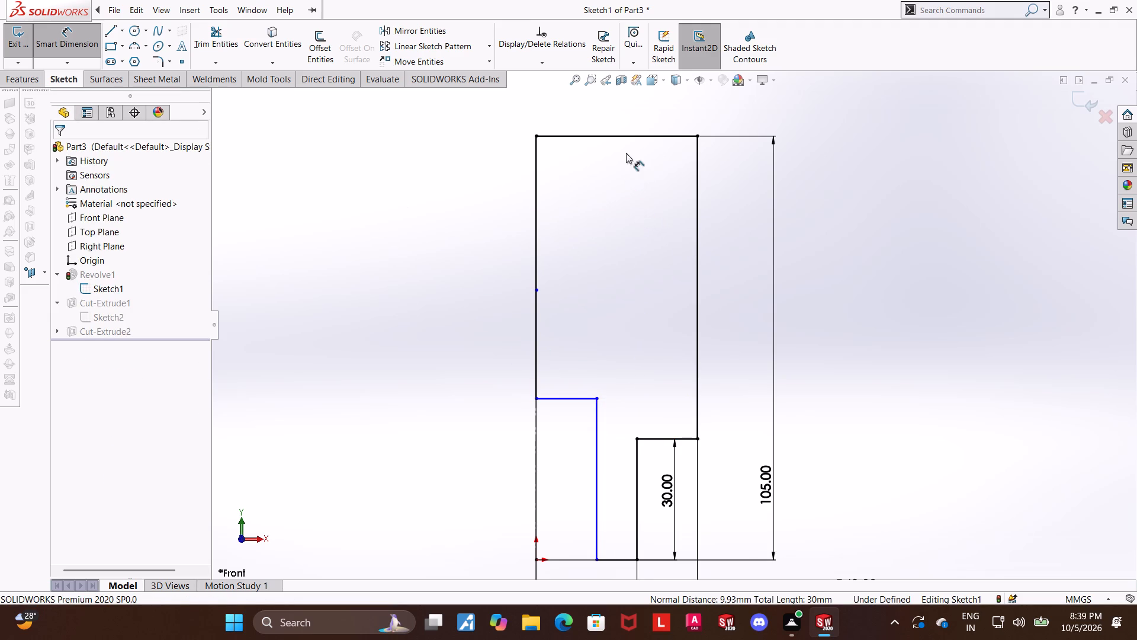
# Dimension the vertical distance from the profile's top line to the short horizontal bore-end line as 50 mm.
pyautogui.click(615, 136)
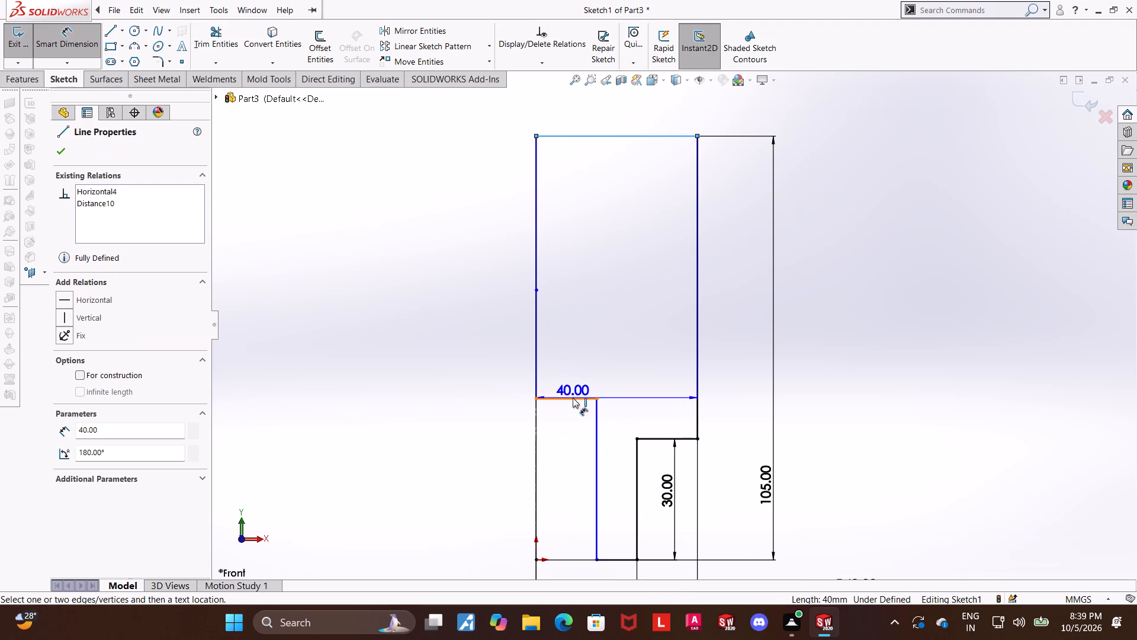
pyautogui.click(573, 398)
pyautogui.click(449, 380)
pyautogui.write('50')
pyautogui.press('Return')
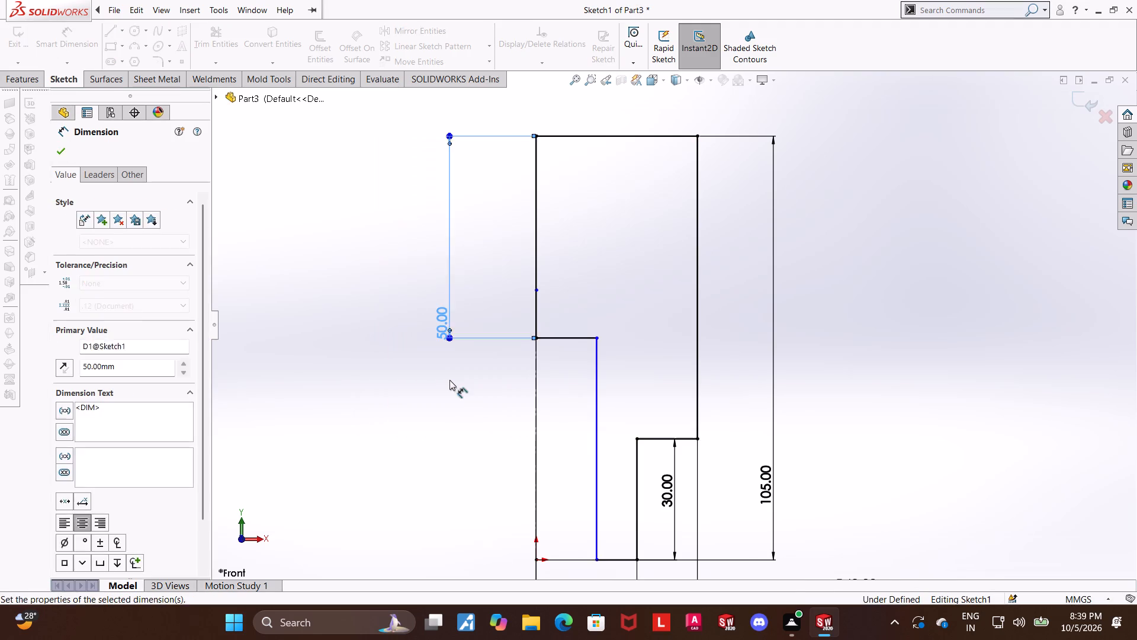
pyautogui.press('Escape')
pyautogui.press('Escape')
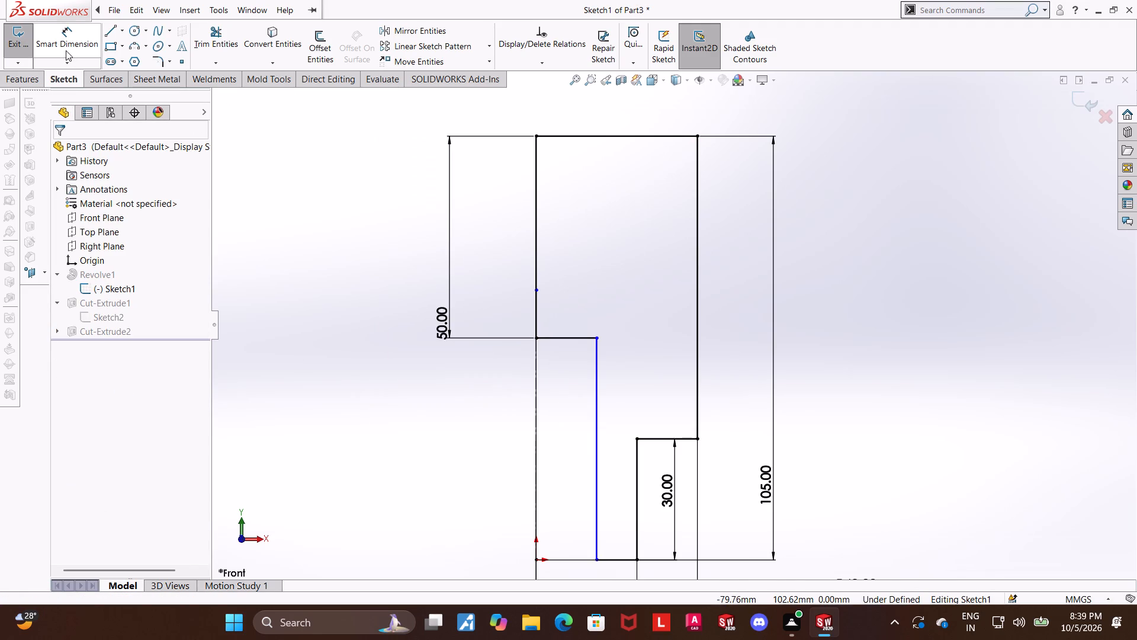
# Dimension the horizontal distance from the centreline to the vertical bore line as 15 mm.
pyautogui.click(66, 50)
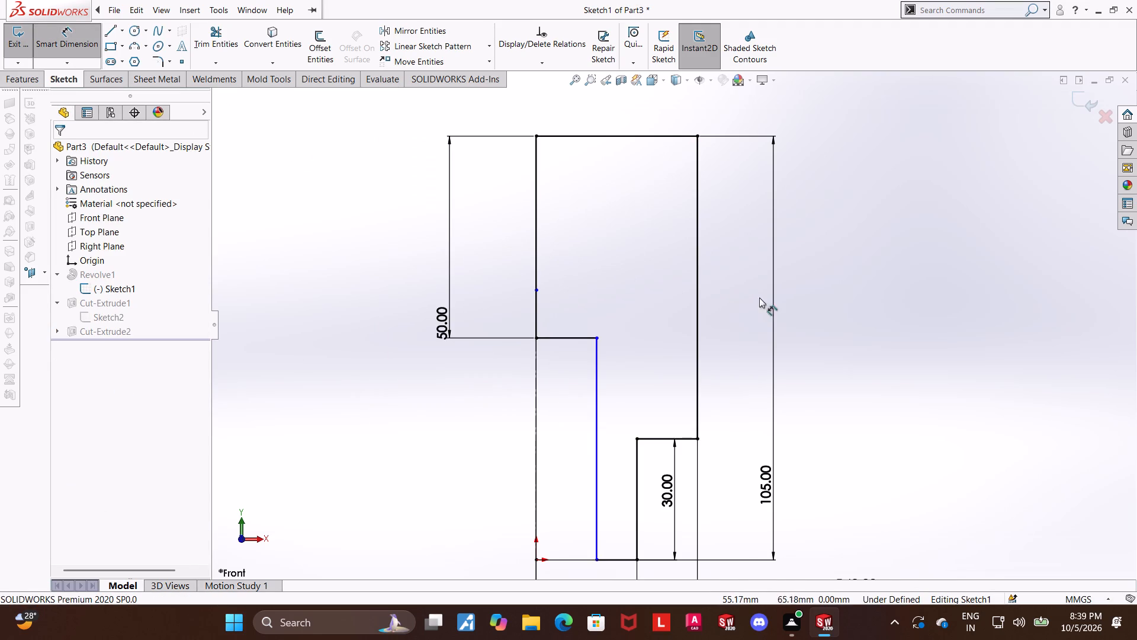
pyautogui.scroll(4, 661, 424)
pyautogui.scroll(-4, 643, 428)
pyautogui.click(634, 375)
pyautogui.click(639, 378)
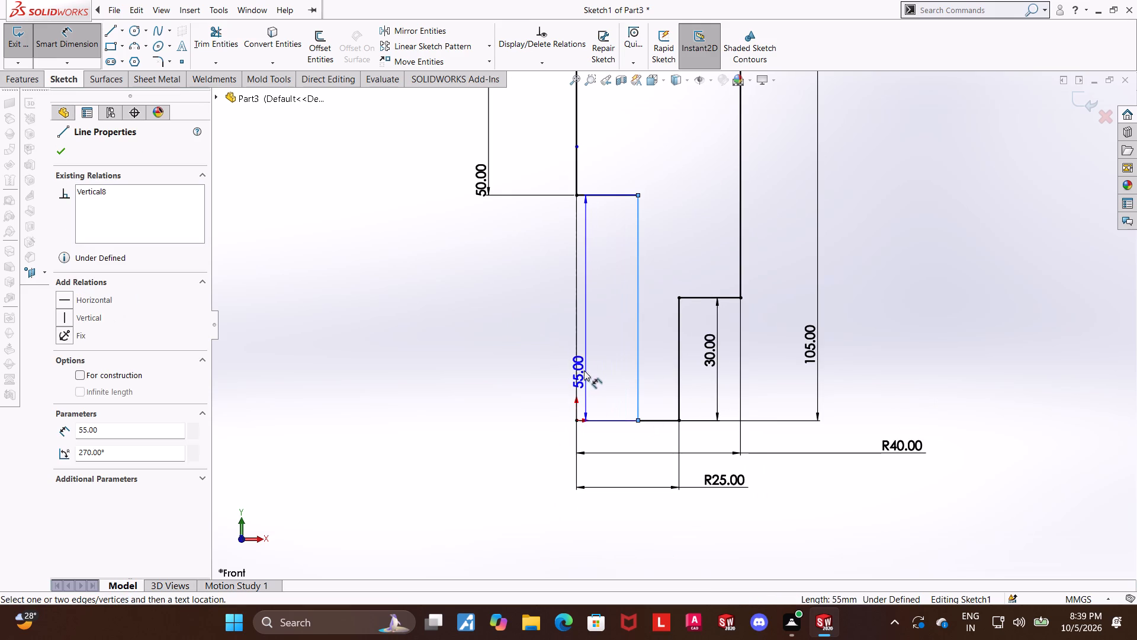
pyautogui.click(576, 366)
pyautogui.click(612, 365)
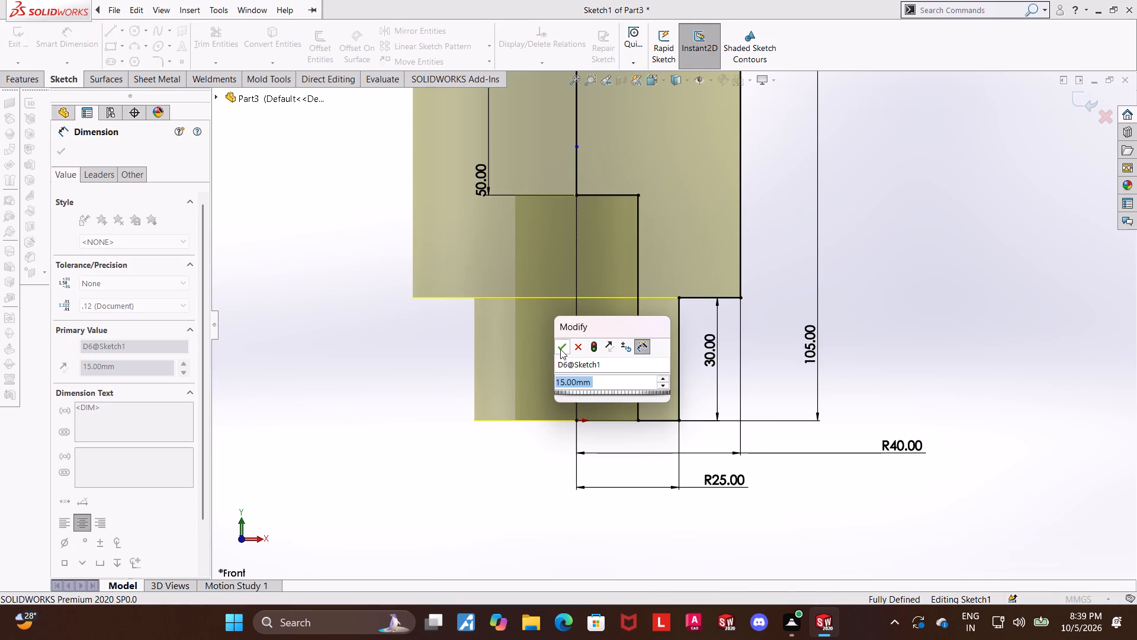
pyautogui.click(560, 349)
# Exit the profile sketch to rebuild the part, and view the body from an angle.
pyautogui.scroll(2, 942, 149)
pyautogui.click(1075, 94)
pyautogui.moveTo(830, 206); pyautogui.dragTo(836, 242, button='middle')
pyautogui.click(841, 289)
pyautogui.moveTo(815, 272); pyautogui.dragTo(822, 297, button='middle')
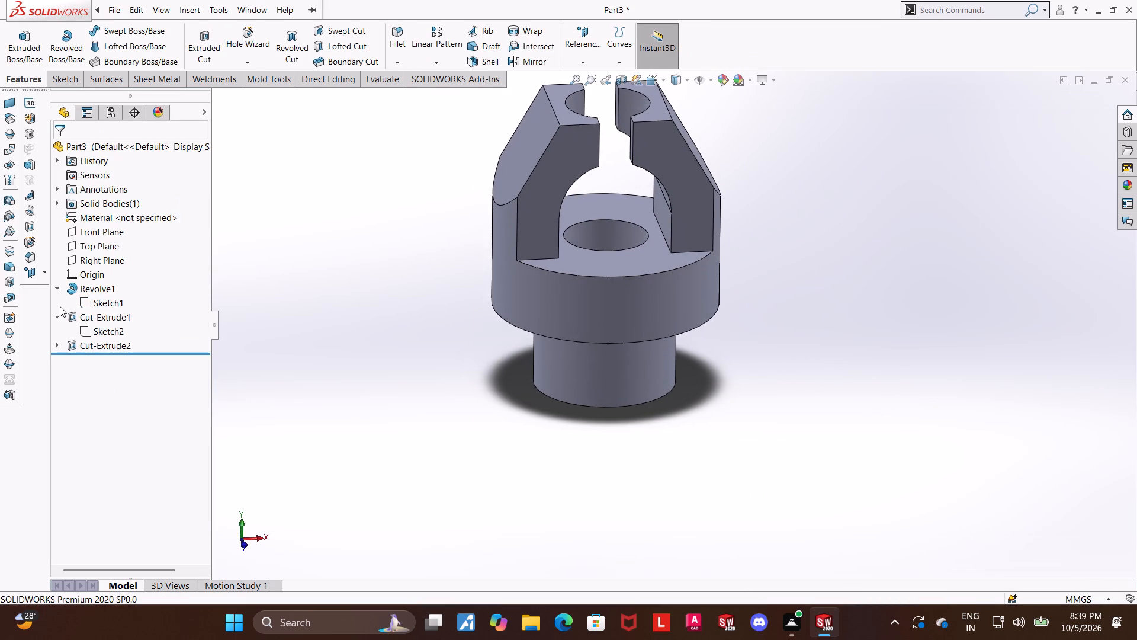
# Open the revolve's profile sketch to inspect its geometry and dimensions, and leave it without editing.
pyautogui.click(98, 300)
pyautogui.click(113, 261)
pyautogui.click(464, 402)
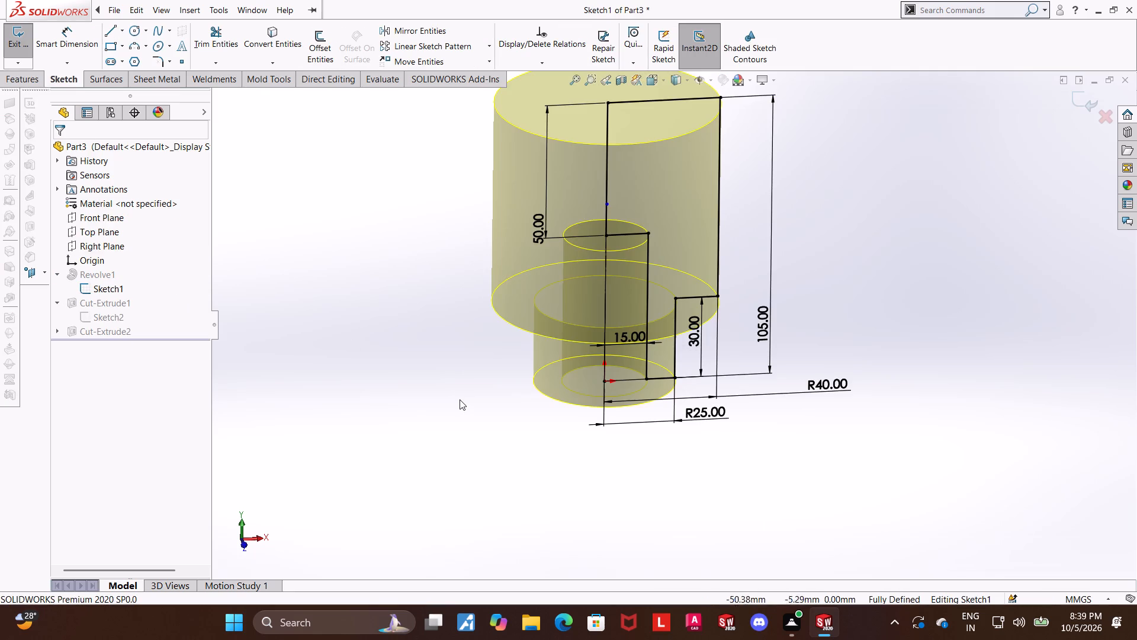
pyautogui.scroll(1, 451, 369)
pyautogui.moveTo(451, 369); pyautogui.dragTo(451, 333, button='middle')
pyautogui.click(1024, 139)
pyautogui.click(1091, 98)
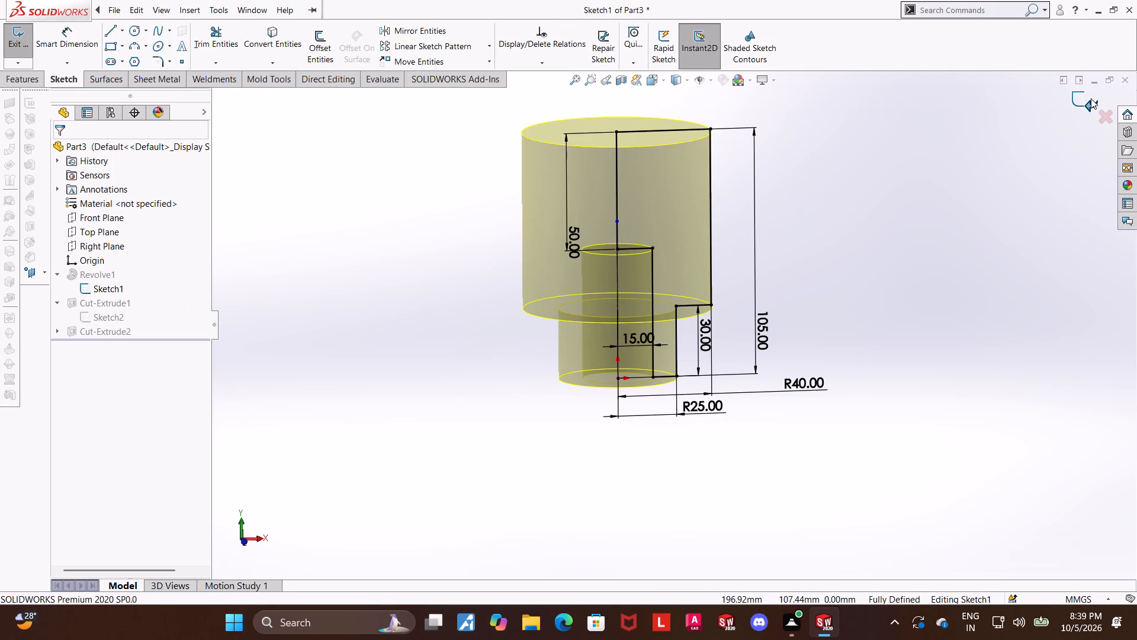
pyautogui.click(905, 225)
pyautogui.moveTo(852, 214); pyautogui.dragTo(853, 297, button='middle')
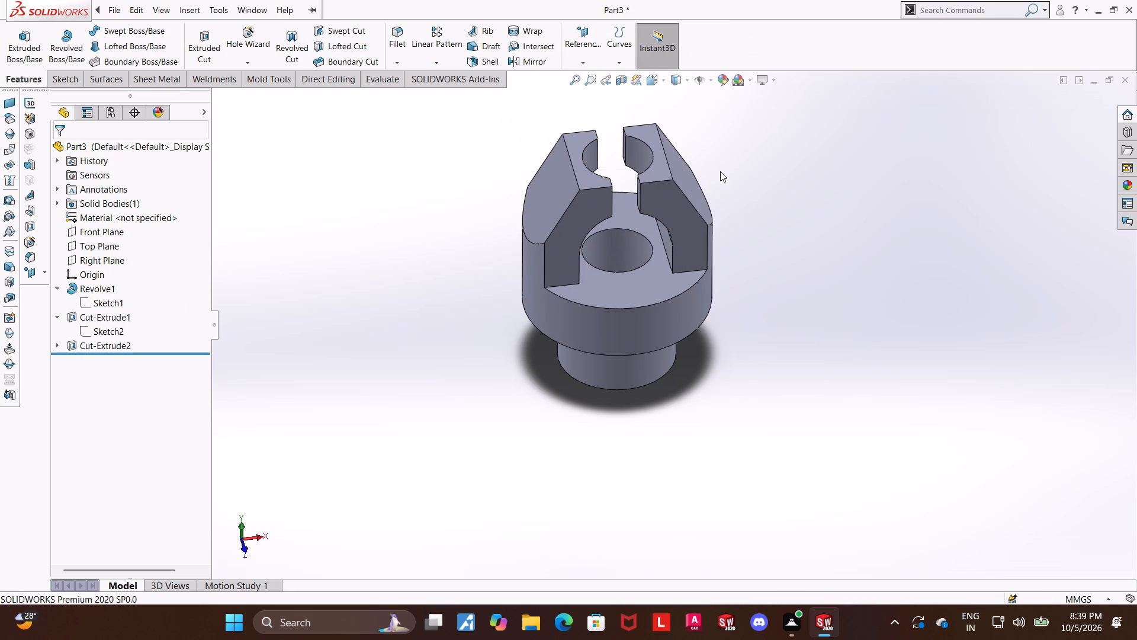
# Open the first cut-extrude's sketch to inspect its arm and slot profiles, and leave it without editing.
pyautogui.click(56, 315)
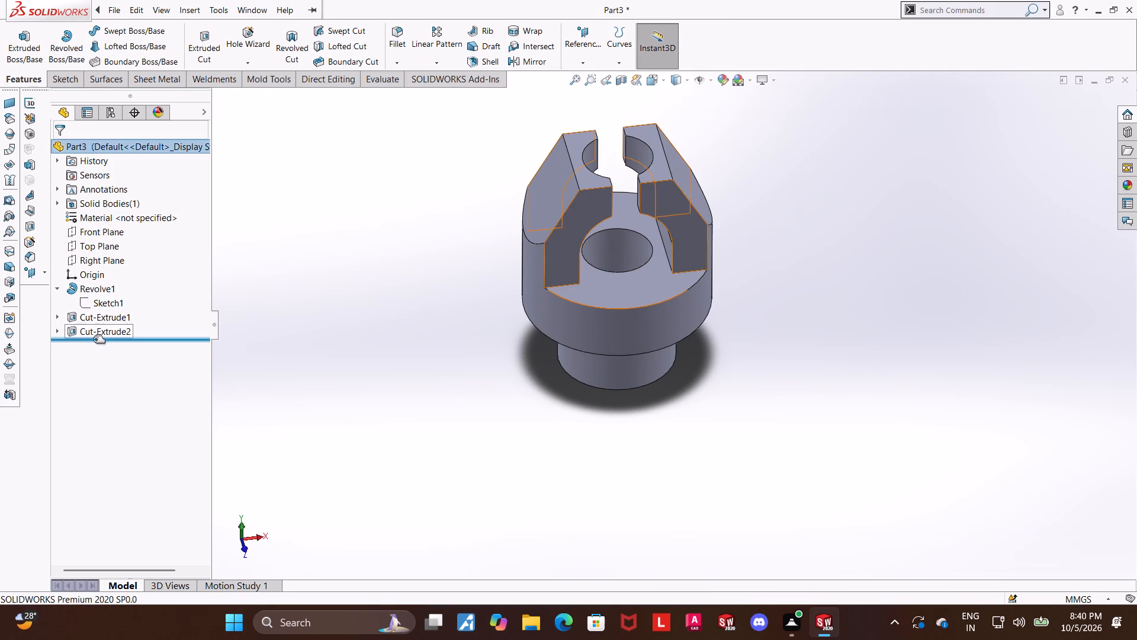
pyautogui.click(63, 314)
pyautogui.click(92, 328)
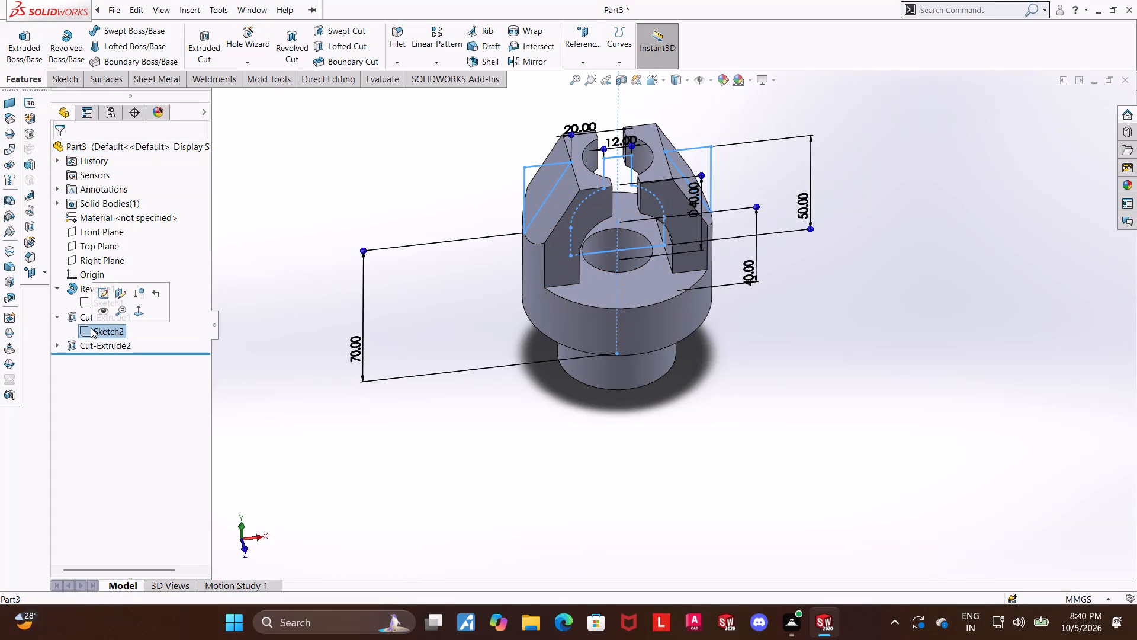
pyautogui.click(101, 293)
pyautogui.middleClick(904, 346)
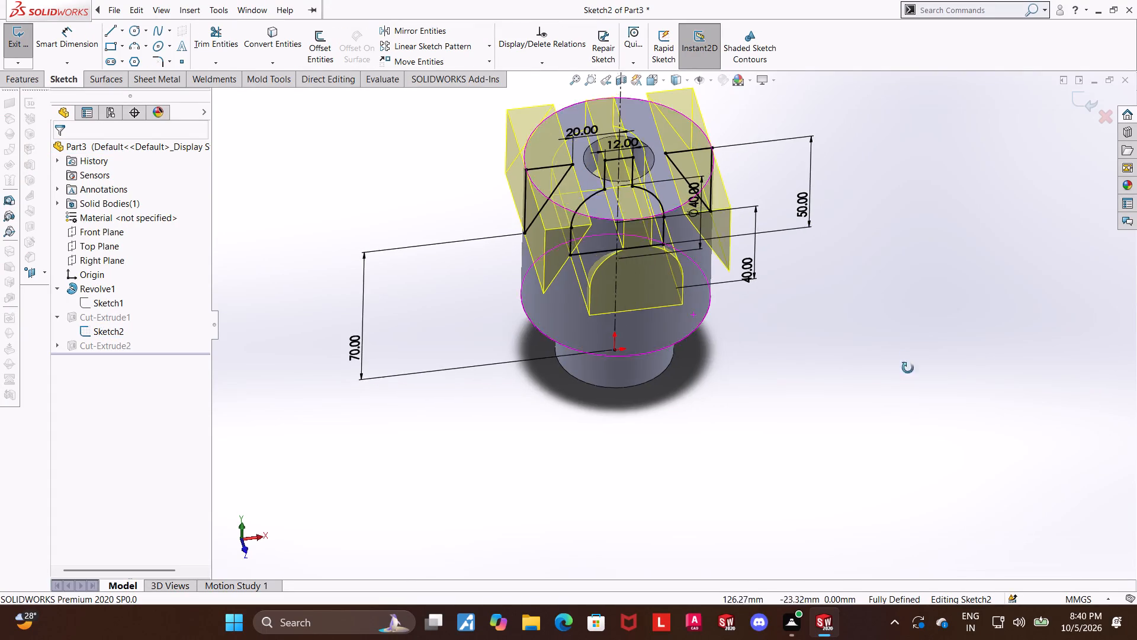
pyautogui.click(915, 350)
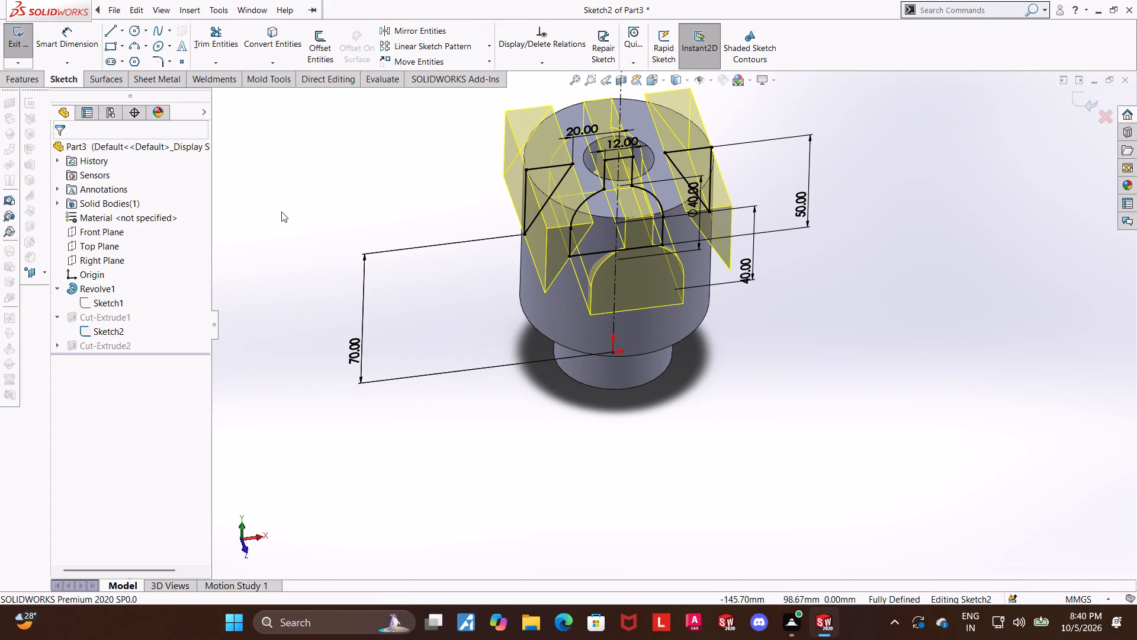
pyautogui.click(281, 212)
pyautogui.click(1090, 94)
pyautogui.press('Escape')
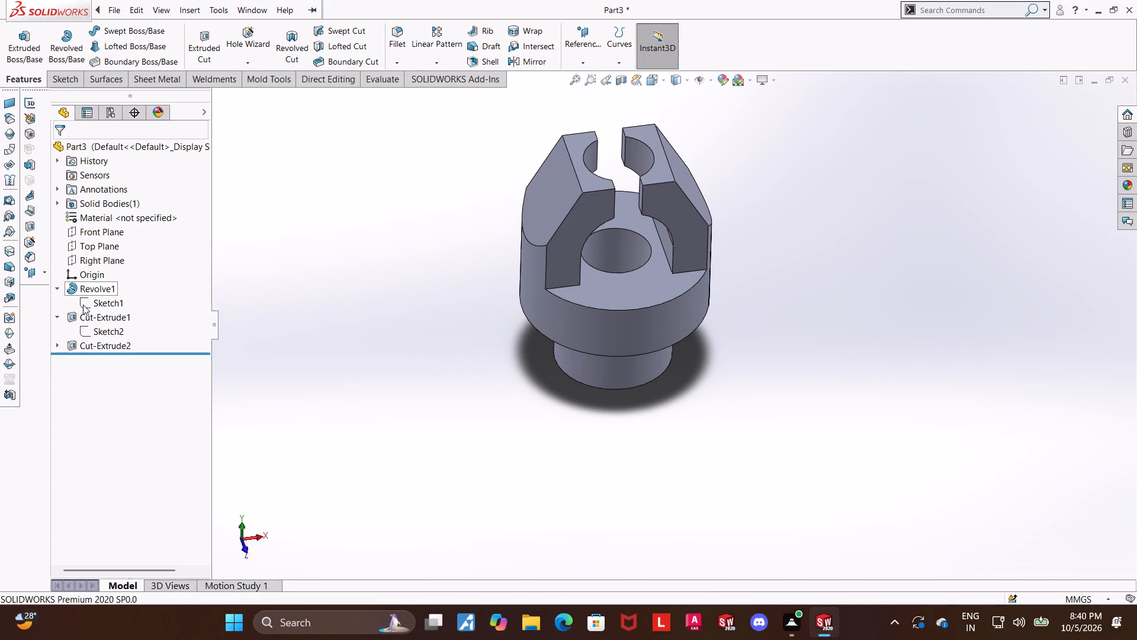
# Edit the revolve's profile sketch and delete the vertical construction centreline together with the dimensions attached to it.
pyautogui.click(82, 301)
pyautogui.click(94, 267)
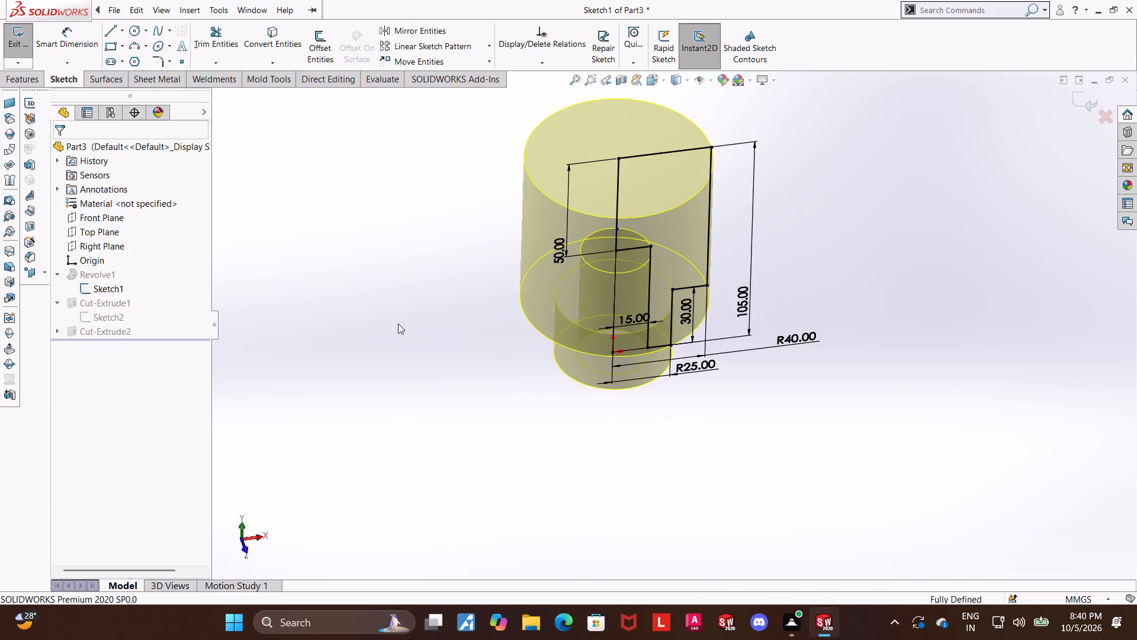
pyautogui.click(503, 370)
pyautogui.moveTo(812, 213); pyautogui.dragTo(807, 151, button='middle')
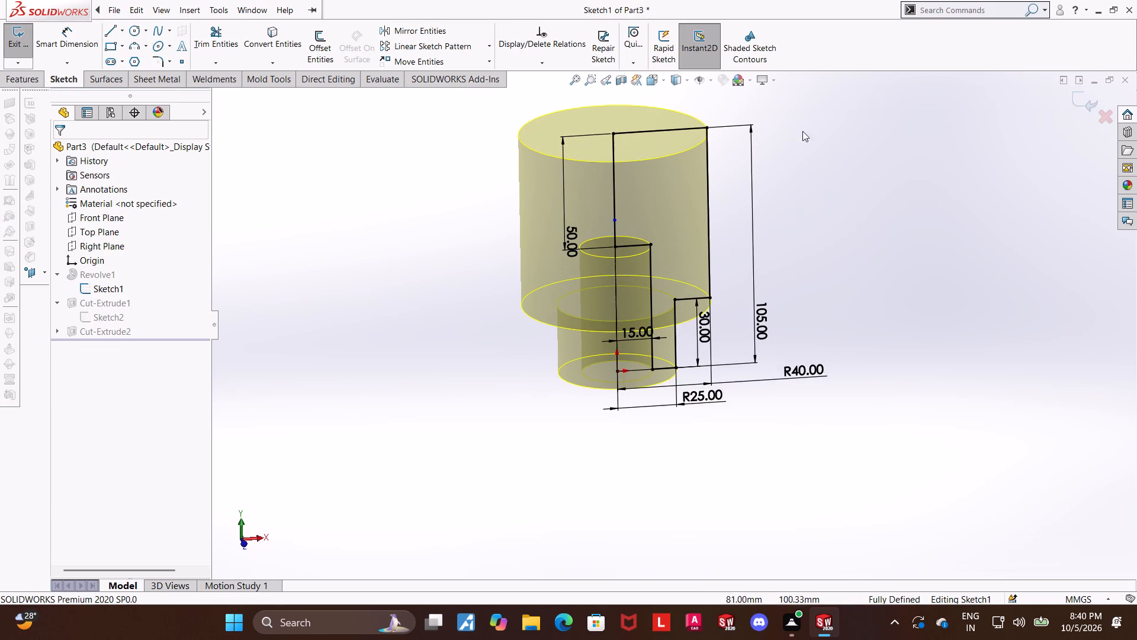
pyautogui.click(648, 79)
pyautogui.click(574, 373)
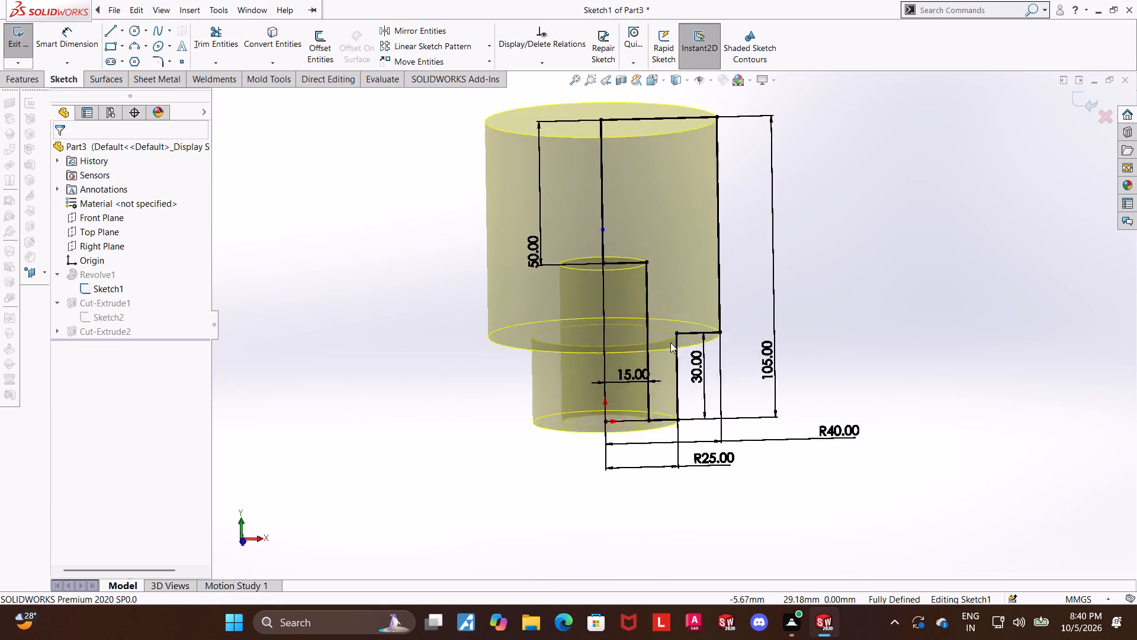
pyautogui.scroll(-3, 631, 272)
pyautogui.scroll(-4, 545, 270)
pyautogui.click(628, 209)
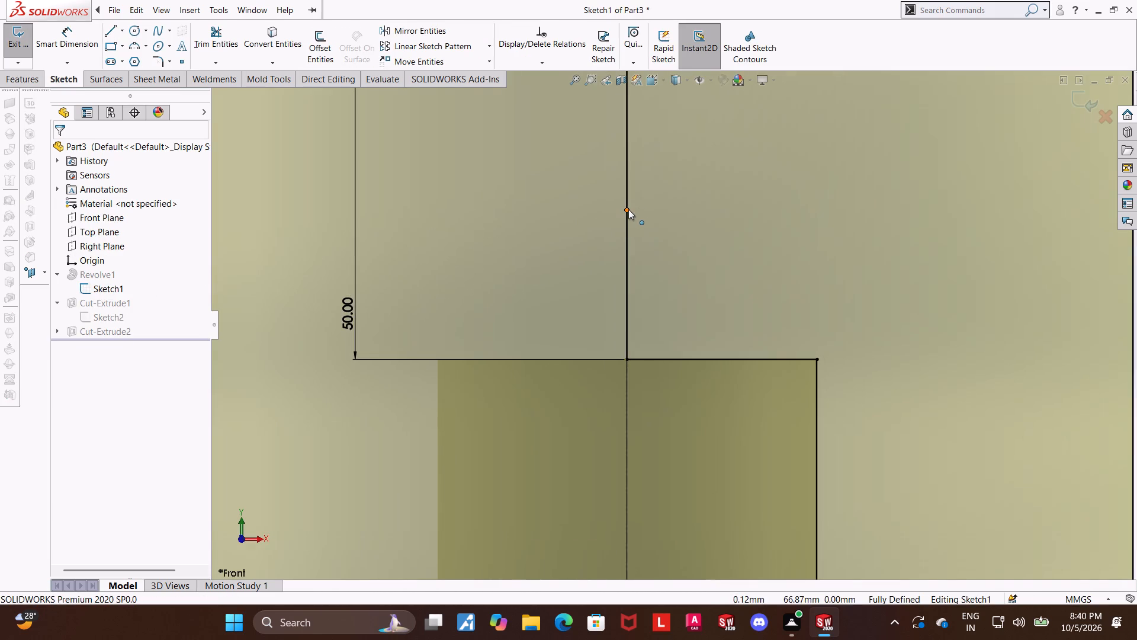
pyautogui.click(849, 267)
pyautogui.scroll(3, 737, 267)
pyautogui.rightClick(645, 420)
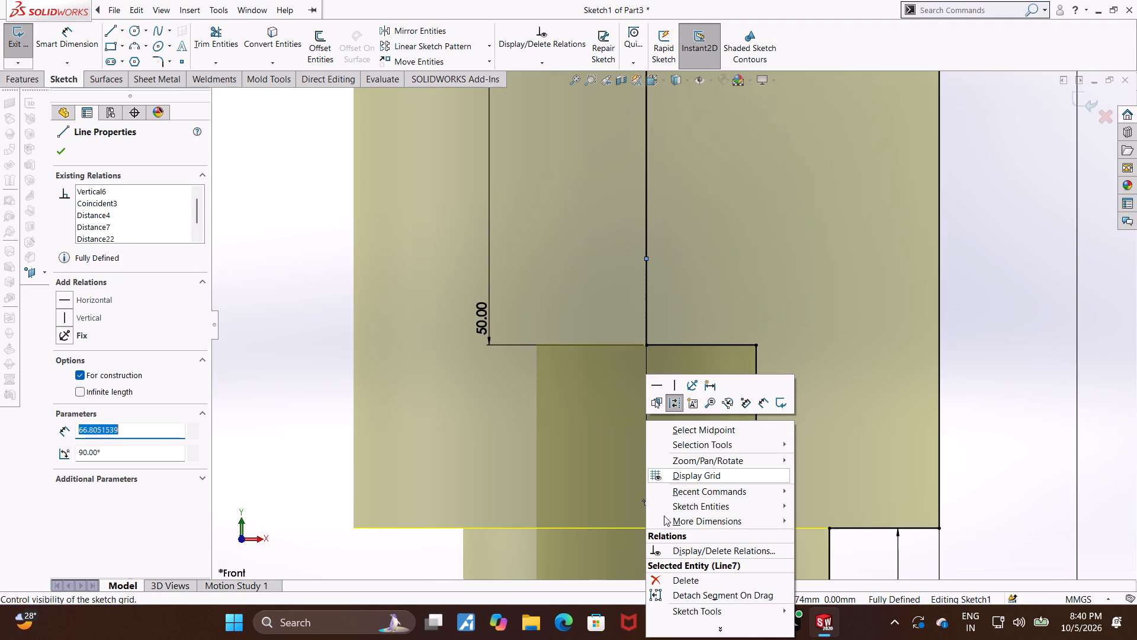
pyautogui.click(663, 579)
pyautogui.click(497, 313)
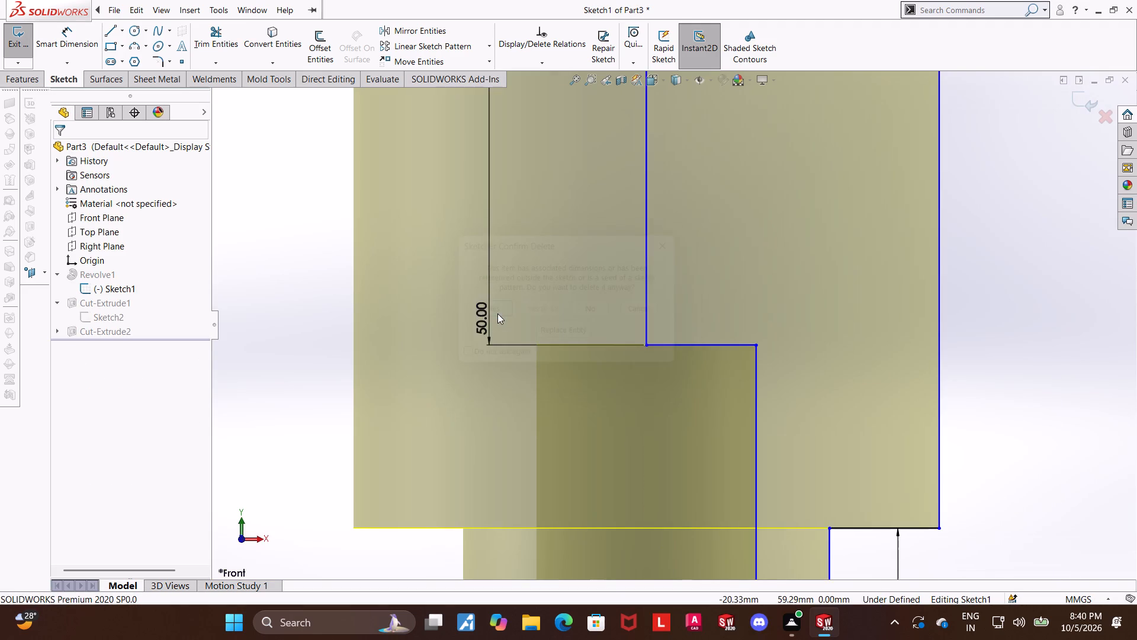
pyautogui.scroll(4, 497, 315)
pyautogui.click(370, 310)
pyautogui.press('Escape')
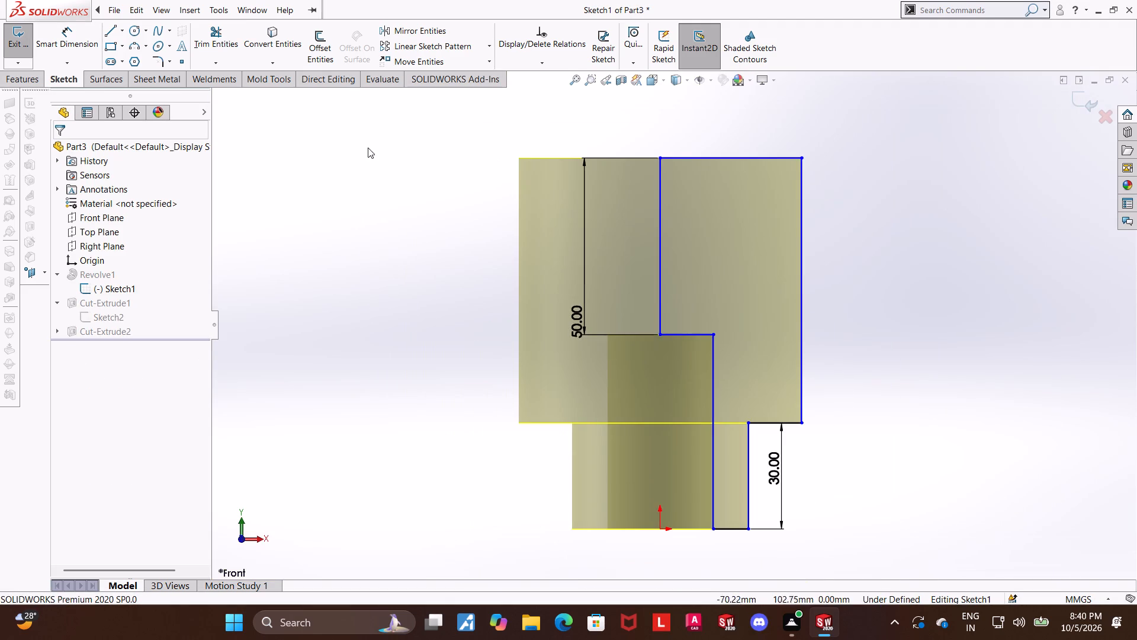
# Add a Vertical relation between the origin and the lower end of the profile's axis line.
pyautogui.click(657, 335)
pyautogui.keyDown('ctrl'); pyautogui.click(660, 529); pyautogui.keyUp('ctrl')
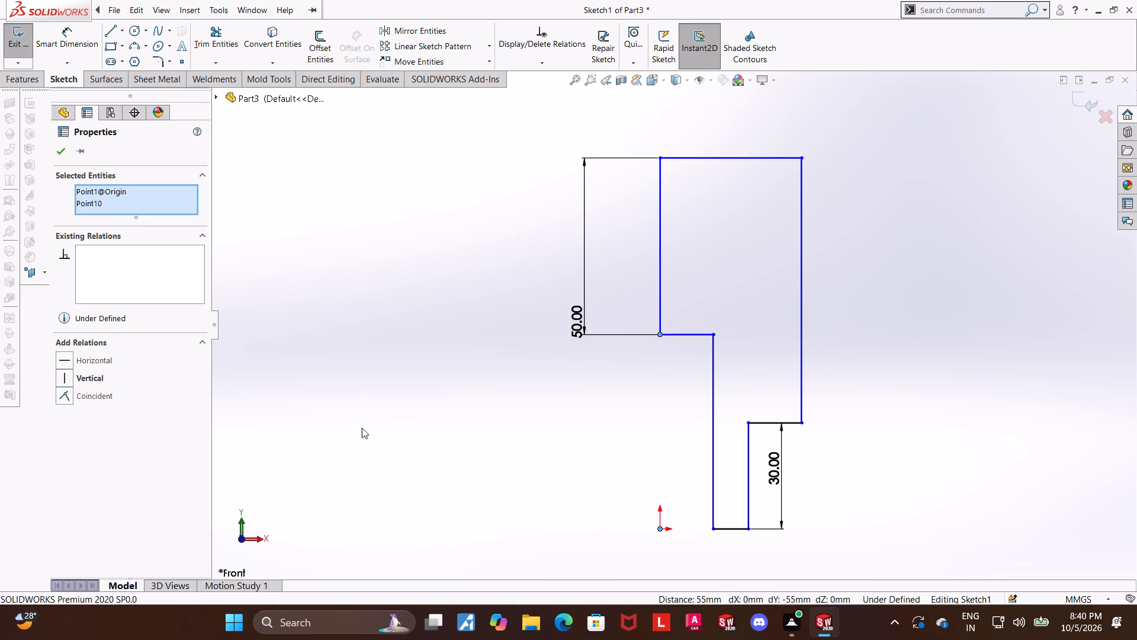
pyautogui.click(68, 373)
pyautogui.click(54, 149)
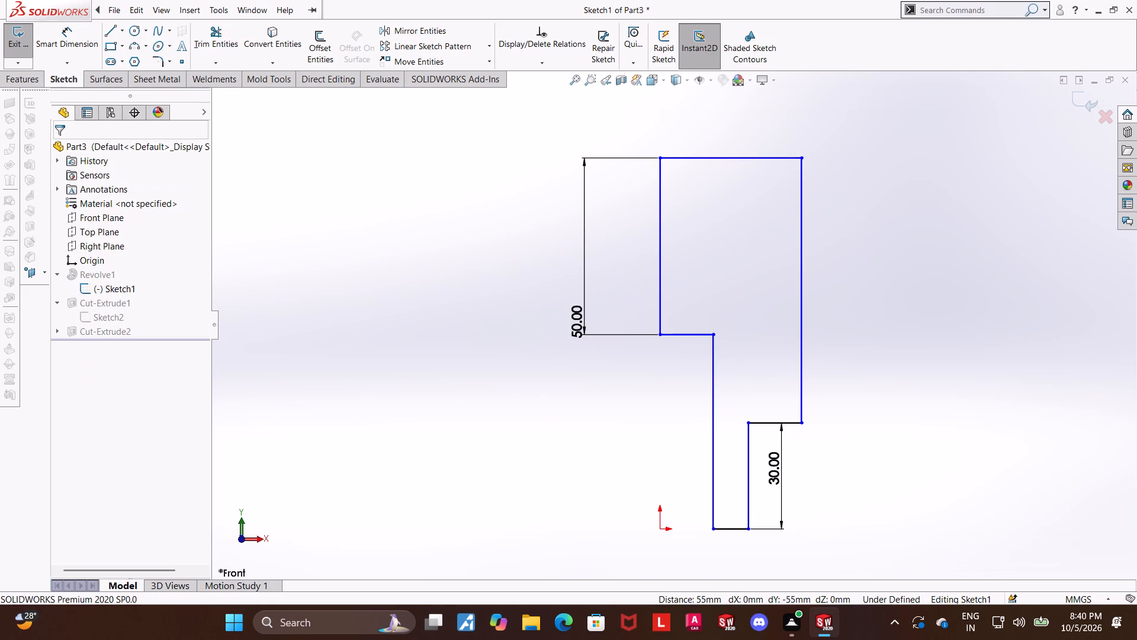
# Dimension the horizontal distance from the origin to the vertical bore line as 15 mm.
pyautogui.click(62, 43)
pyautogui.scroll(2, 758, 599)
pyautogui.scroll(2, 665, 542)
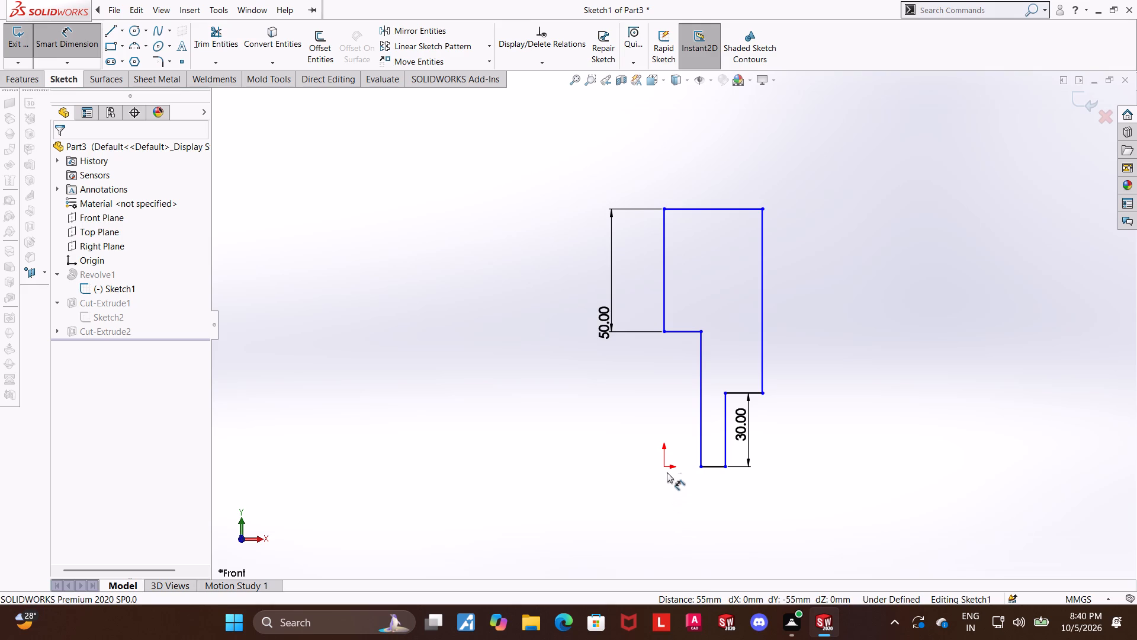
pyautogui.click(667, 469)
pyautogui.click(702, 449)
pyautogui.click(688, 430)
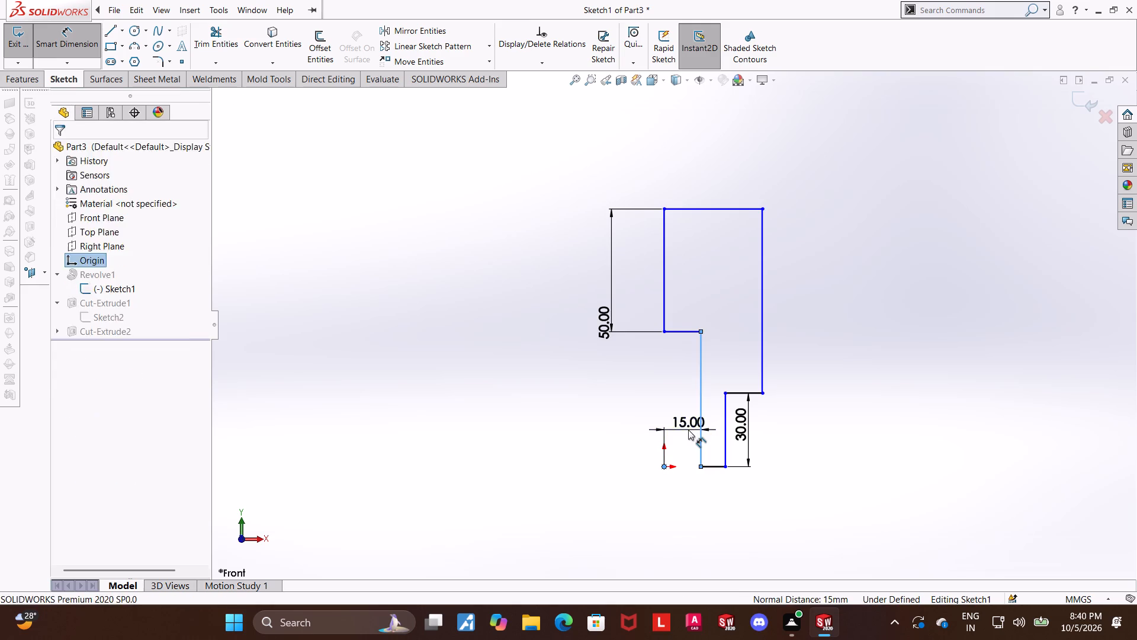
pyautogui.click(637, 412)
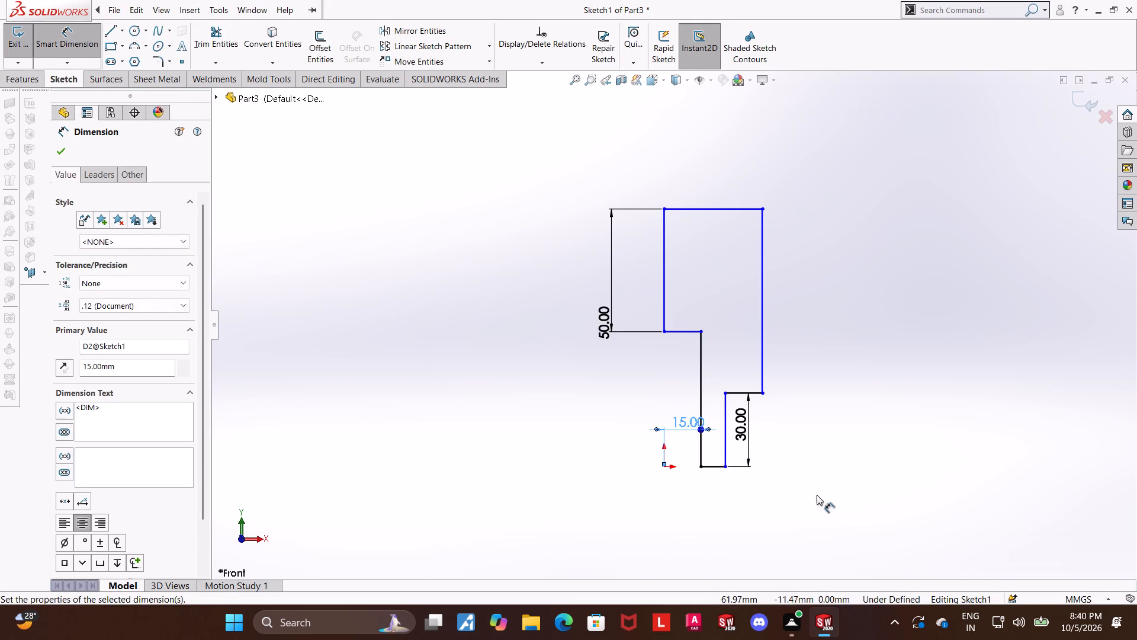
# Dimension the horizontal distance from the origin to the lower boss's outer vertical line as 25 mm.
pyautogui.click(724, 440)
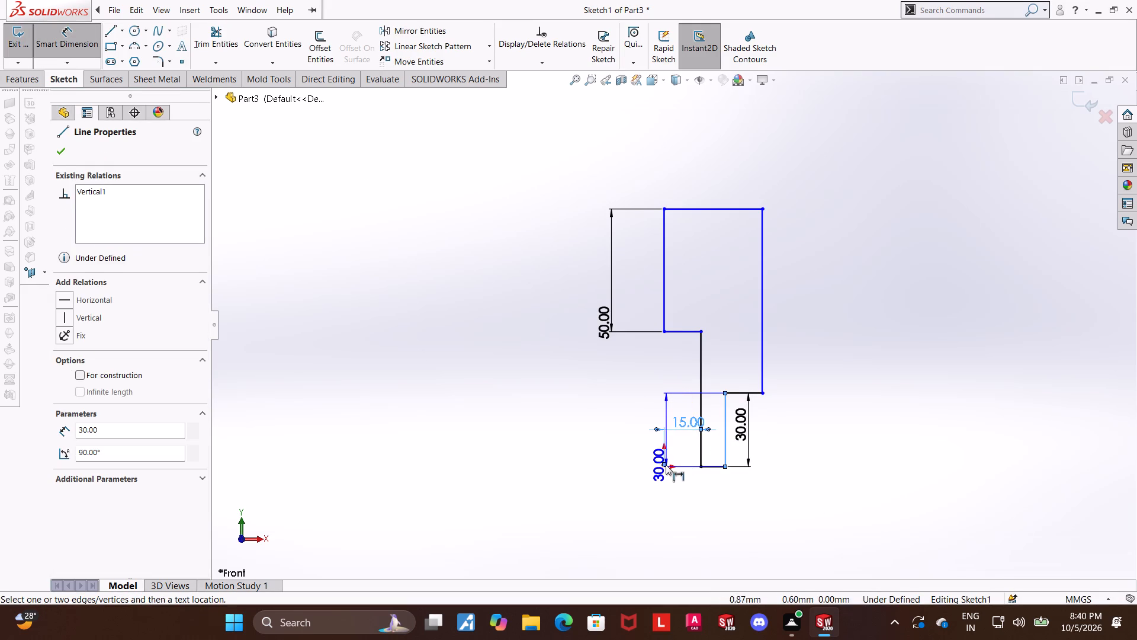
pyautogui.click(666, 465)
pyautogui.click(679, 498)
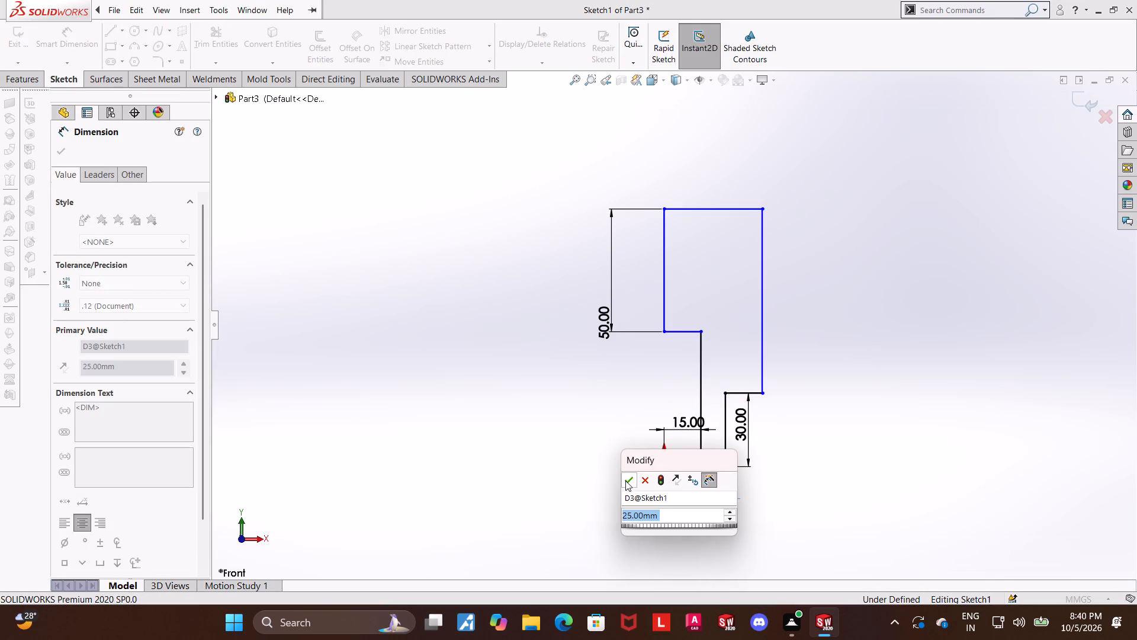
pyautogui.click(625, 481)
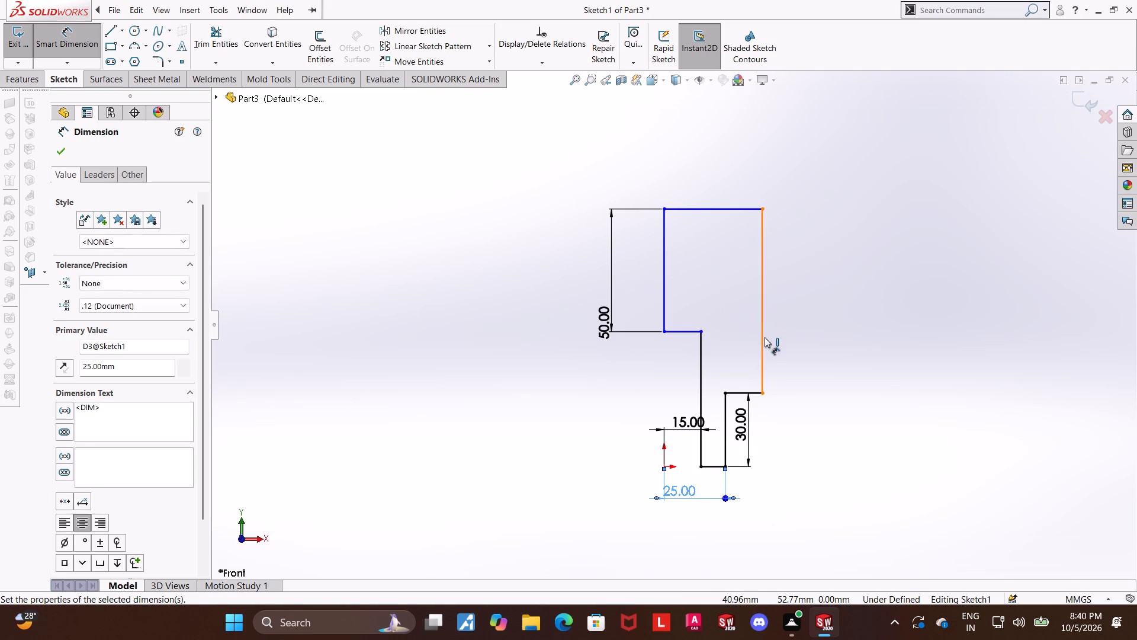
# Dimension the horizontal distance from the origin to the upper body's outer vertical line as 40 mm.
pyautogui.click(765, 337)
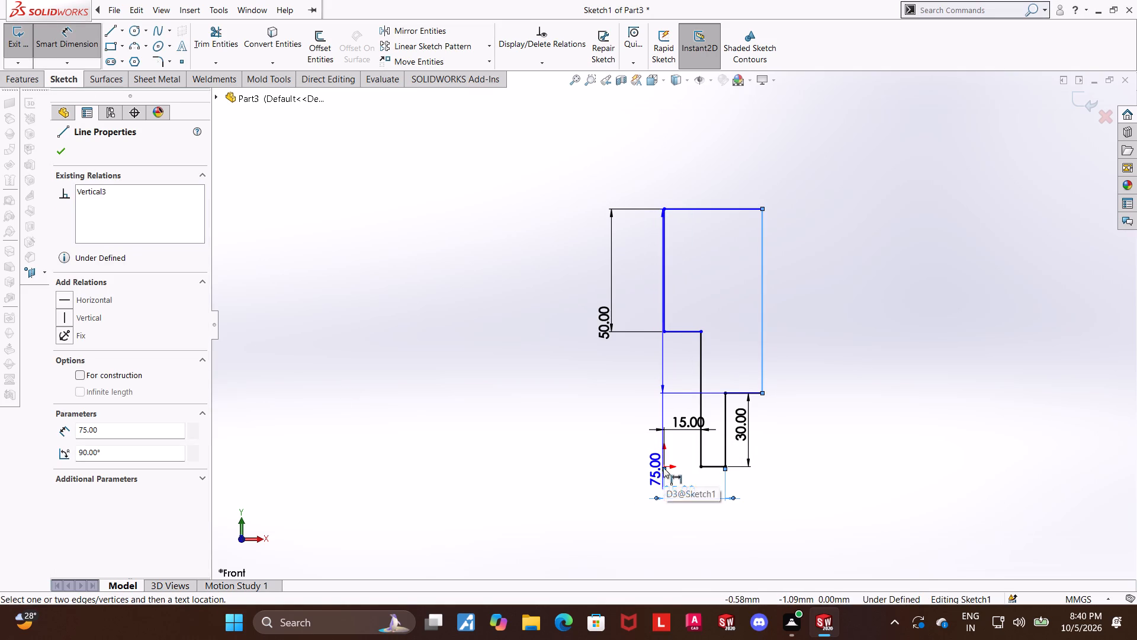
pyautogui.scroll(-5, 669, 466)
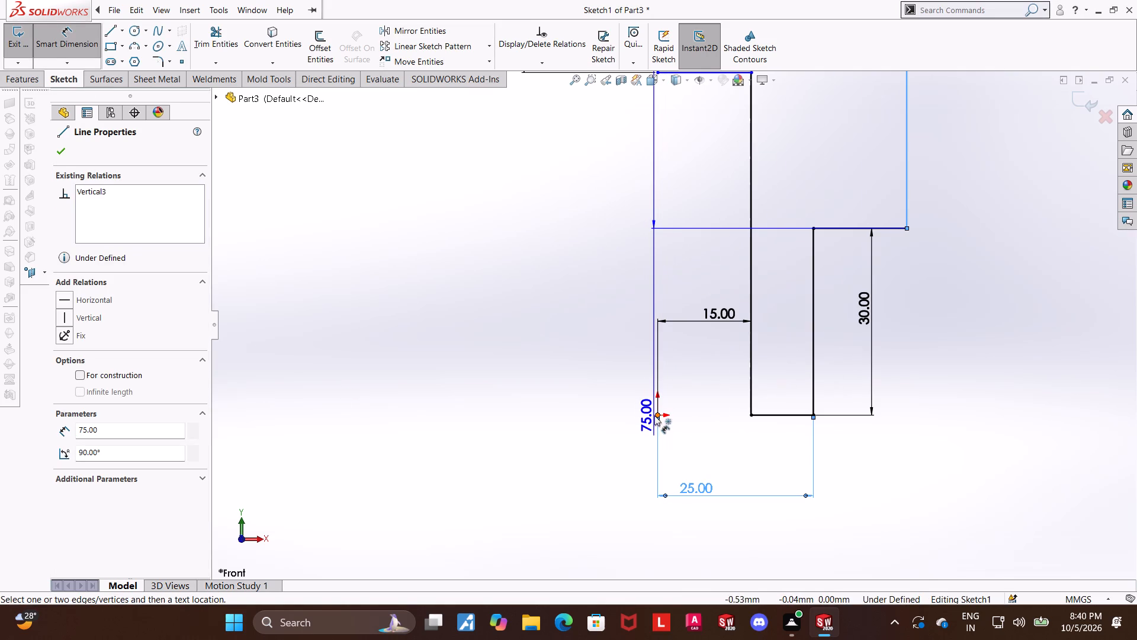
pyautogui.click(656, 417)
pyautogui.scroll(2, 733, 523)
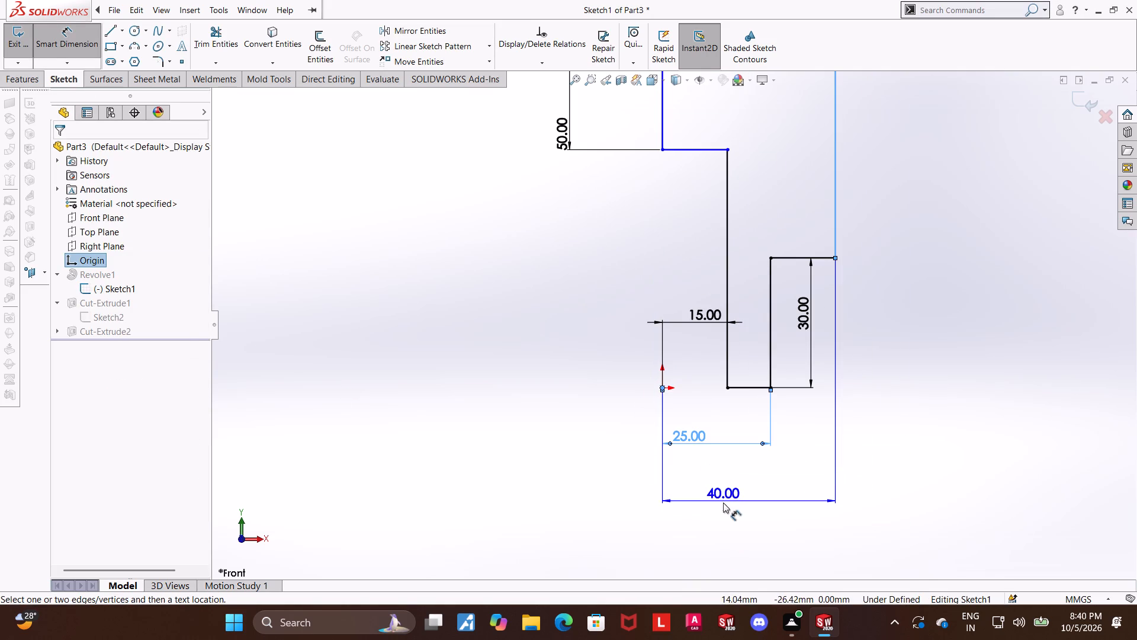
pyautogui.click(723, 503)
pyautogui.scroll(4, 936, 402)
pyautogui.click(675, 480)
pyautogui.scroll(1, 786, 294)
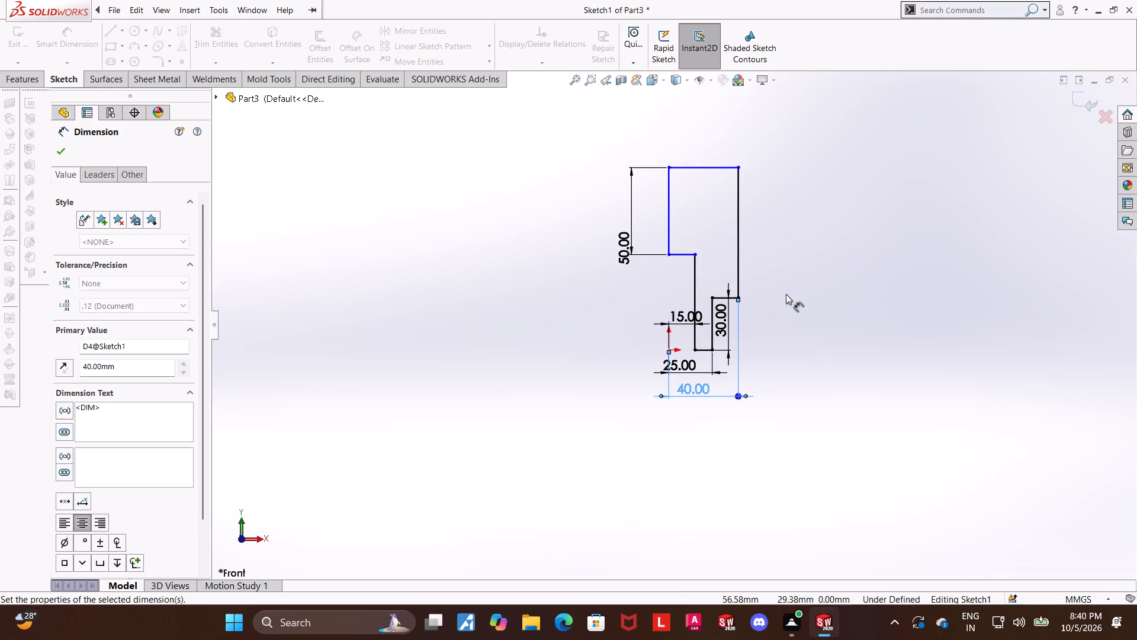
pyautogui.scroll(-3, 737, 261)
pyautogui.press('Escape')
pyautogui.press('Escape')
# Dimension the length of the profile's top horizontal line as 40 mm.
pyautogui.click(82, 56)
pyautogui.scroll(2, 749, 202)
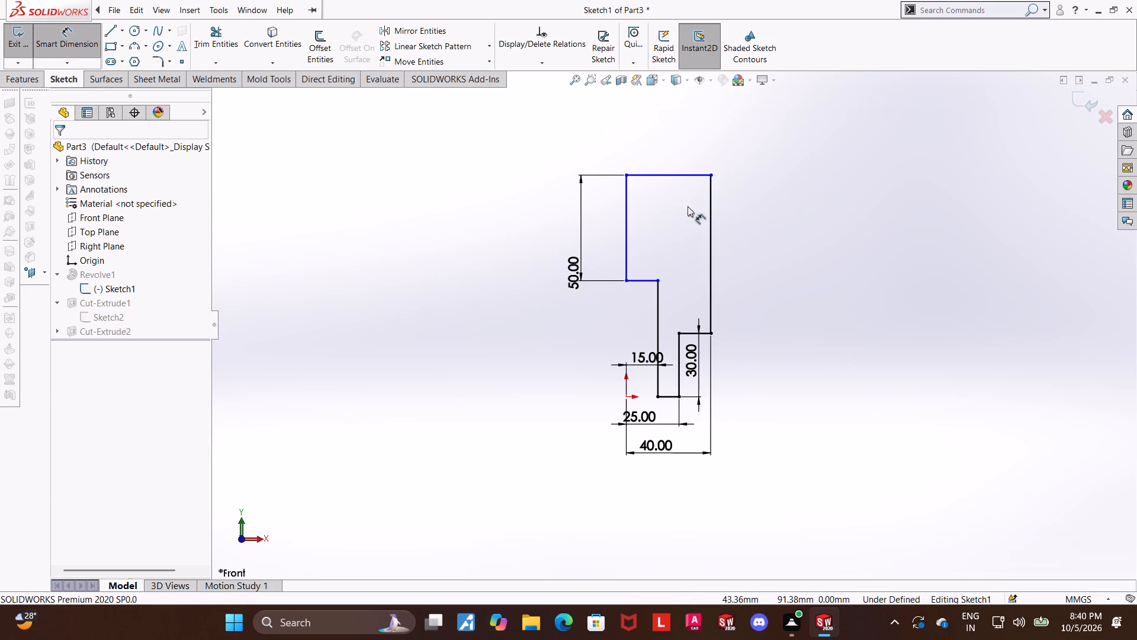
pyautogui.click(651, 174)
pyautogui.click(656, 156)
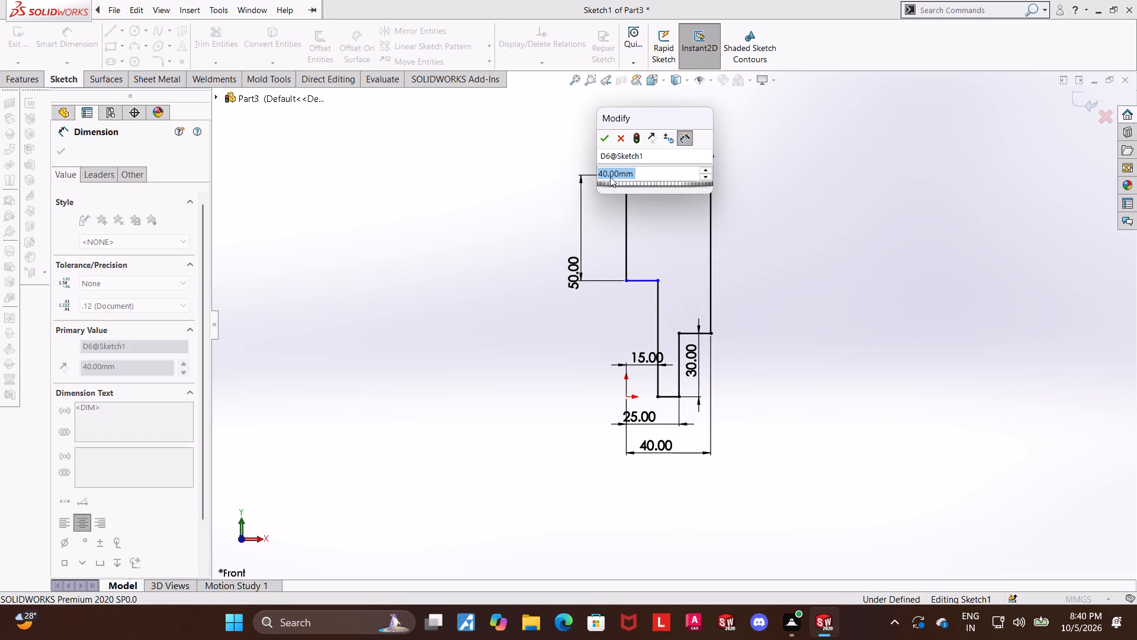
pyautogui.click(605, 142)
pyautogui.click(894, 239)
pyautogui.scroll(-2, 730, 238)
pyautogui.press('Escape')
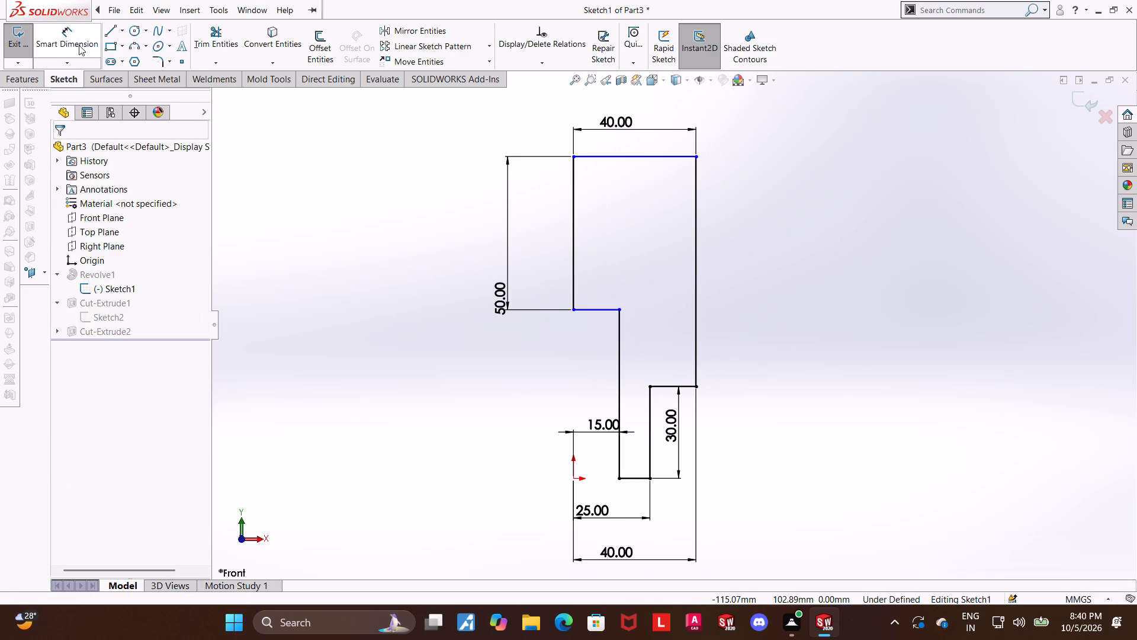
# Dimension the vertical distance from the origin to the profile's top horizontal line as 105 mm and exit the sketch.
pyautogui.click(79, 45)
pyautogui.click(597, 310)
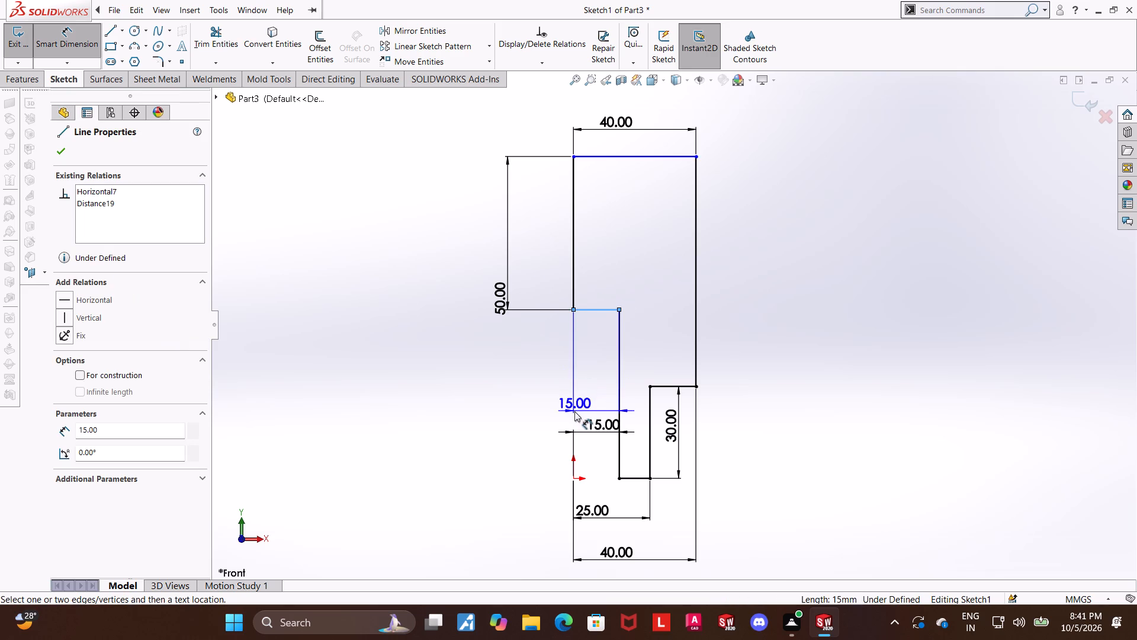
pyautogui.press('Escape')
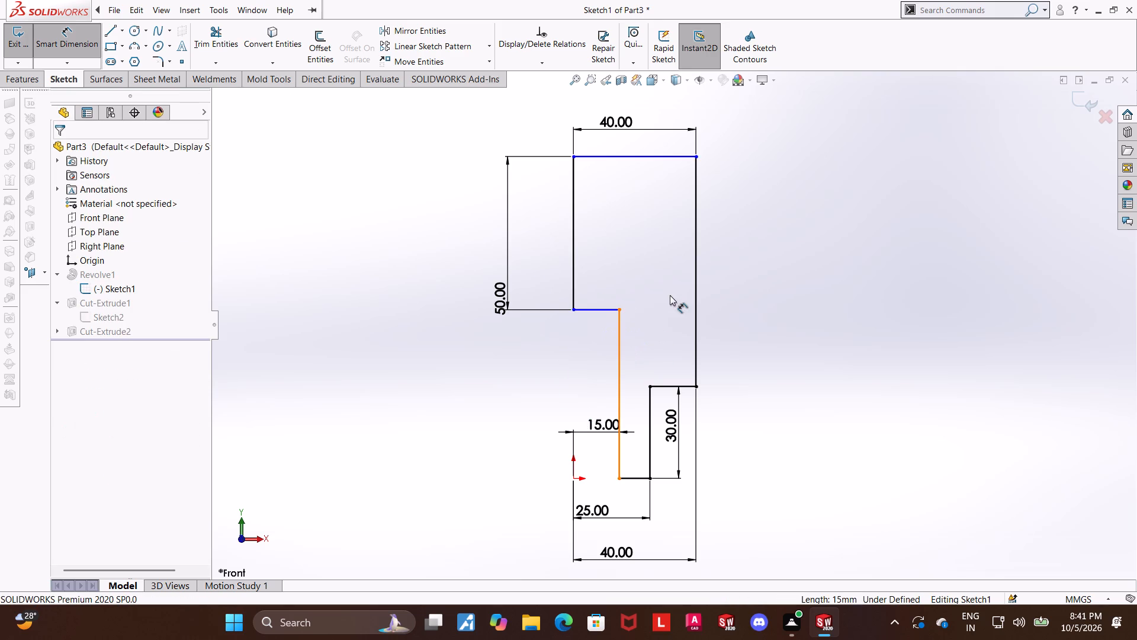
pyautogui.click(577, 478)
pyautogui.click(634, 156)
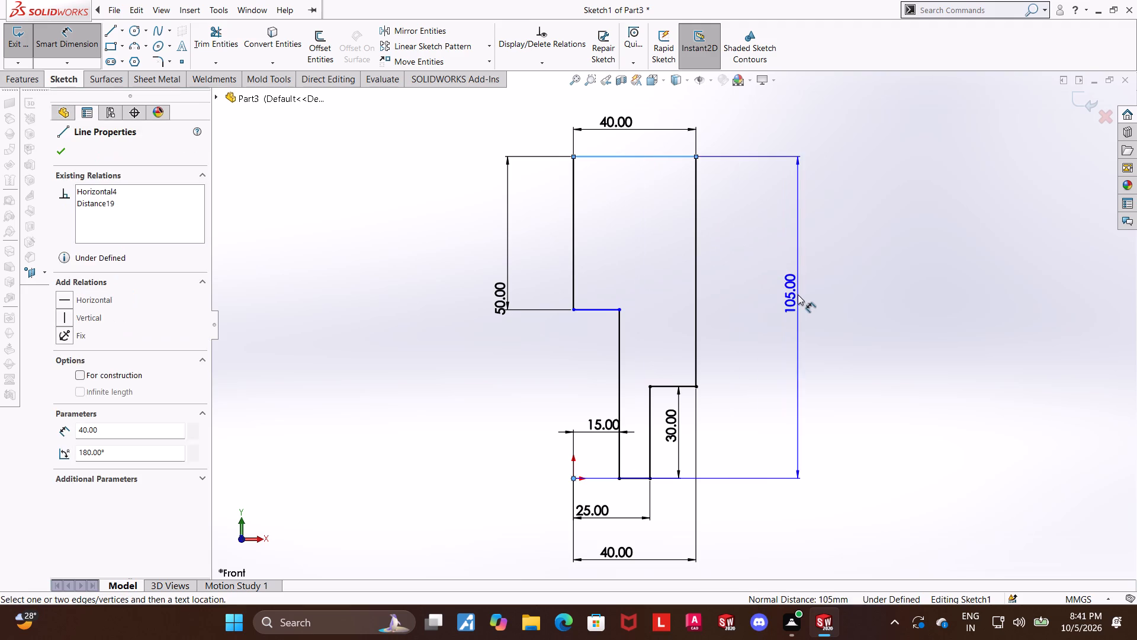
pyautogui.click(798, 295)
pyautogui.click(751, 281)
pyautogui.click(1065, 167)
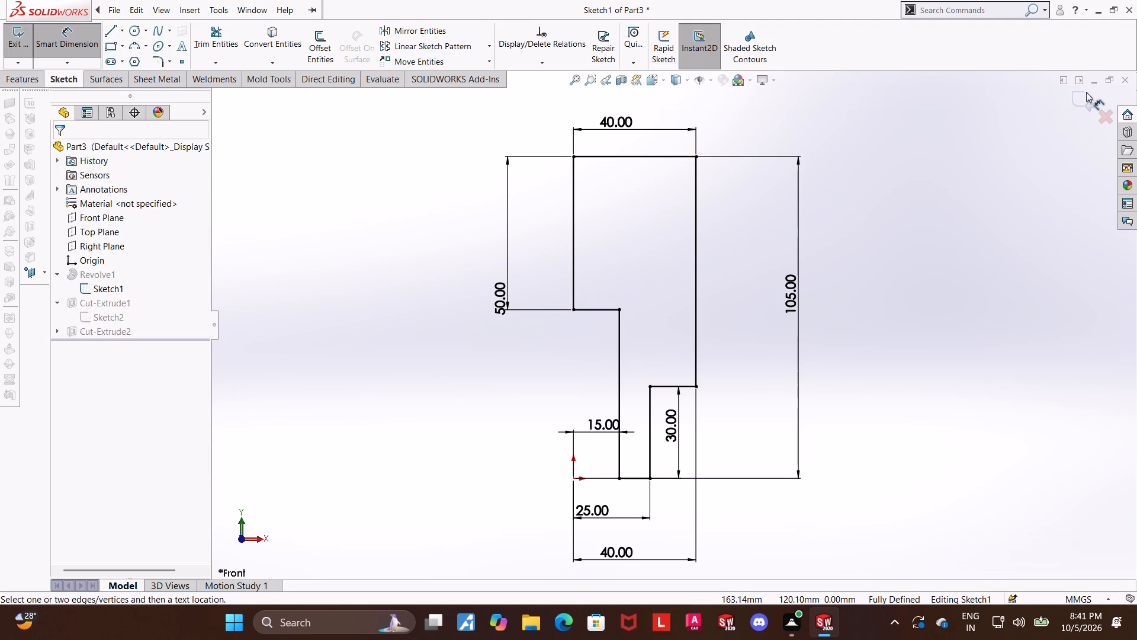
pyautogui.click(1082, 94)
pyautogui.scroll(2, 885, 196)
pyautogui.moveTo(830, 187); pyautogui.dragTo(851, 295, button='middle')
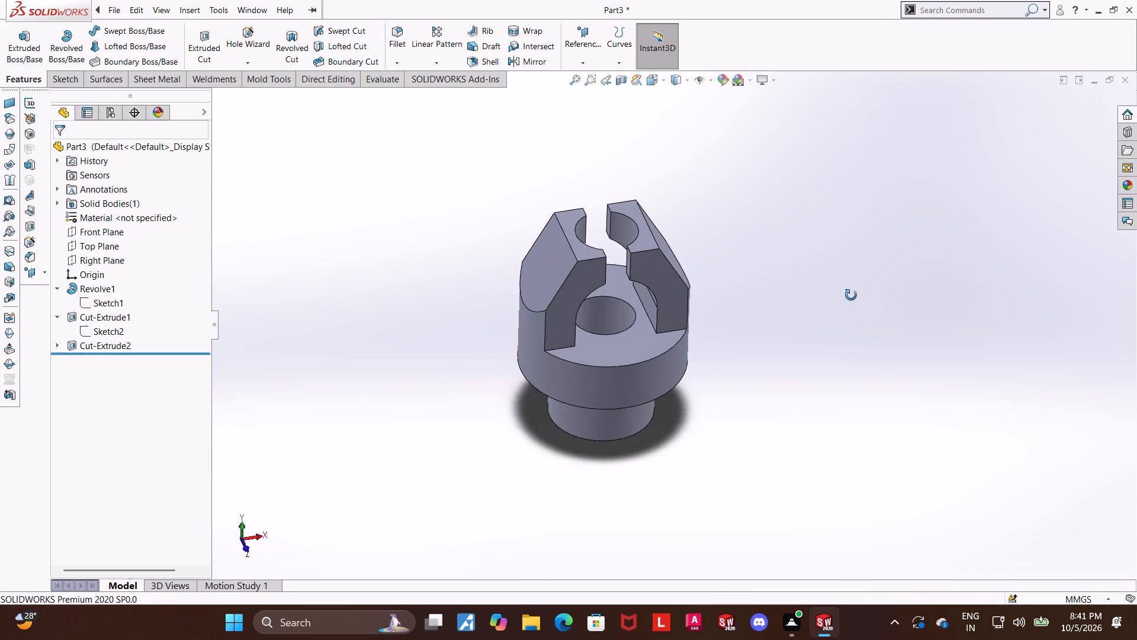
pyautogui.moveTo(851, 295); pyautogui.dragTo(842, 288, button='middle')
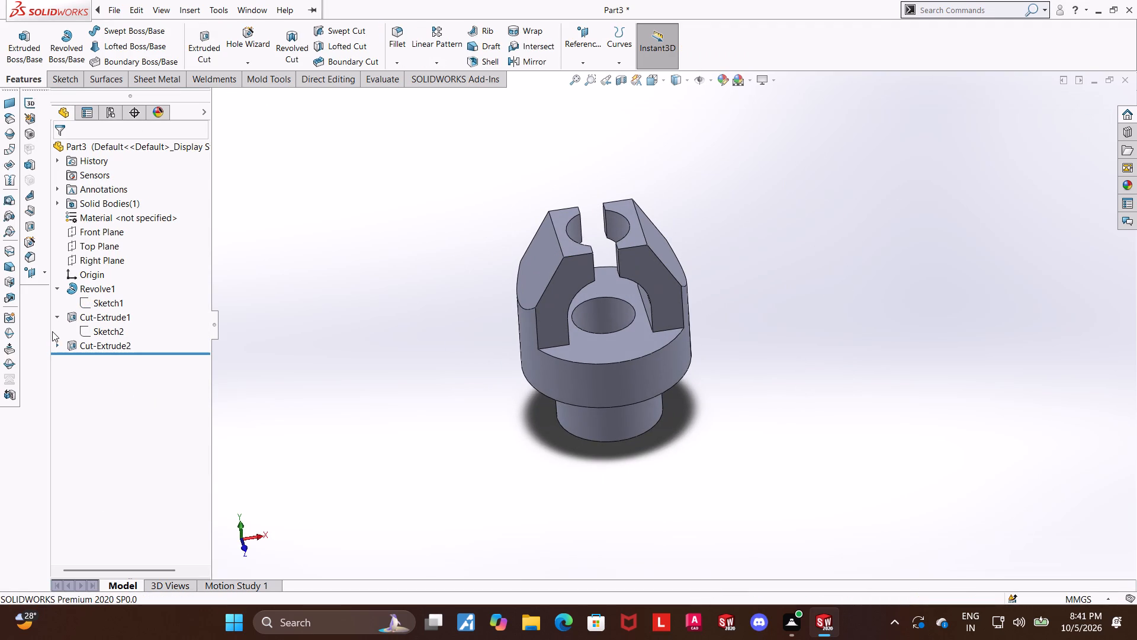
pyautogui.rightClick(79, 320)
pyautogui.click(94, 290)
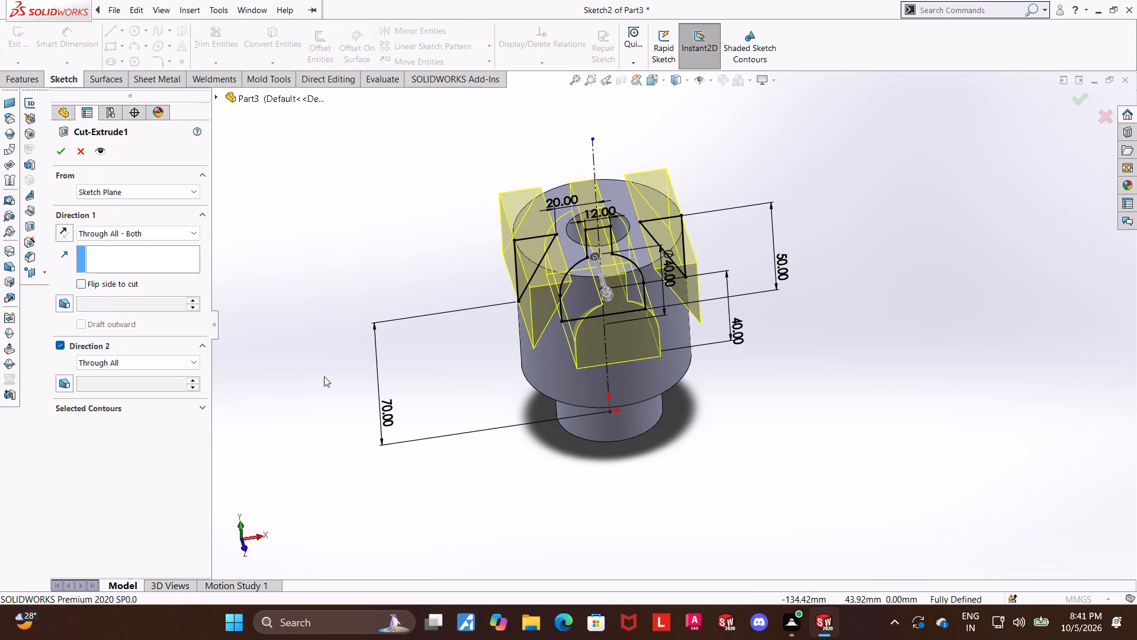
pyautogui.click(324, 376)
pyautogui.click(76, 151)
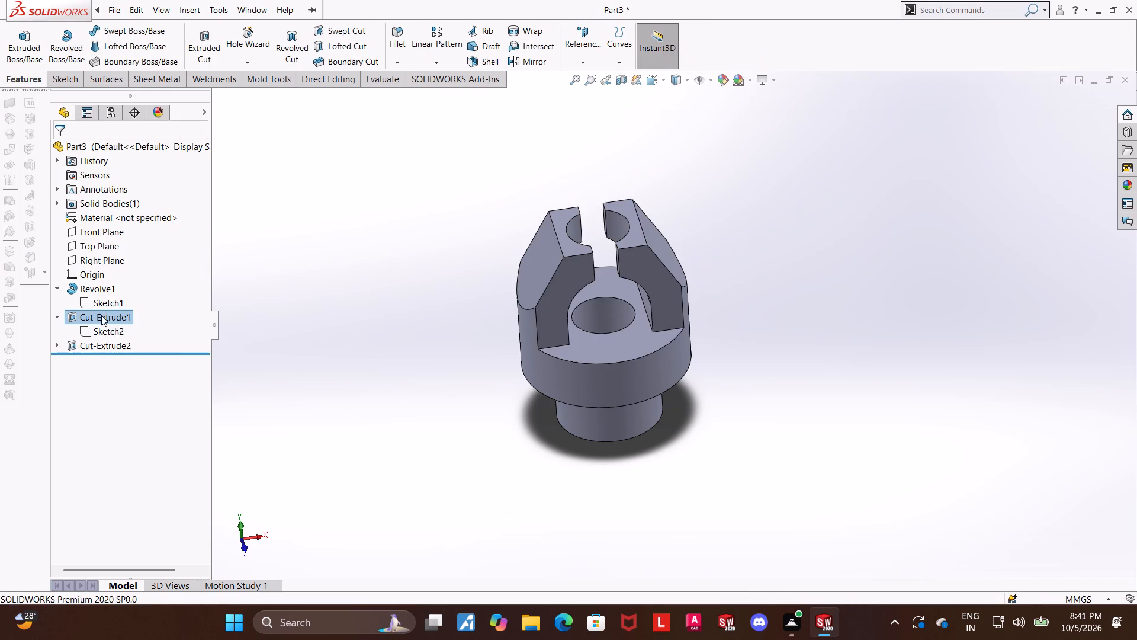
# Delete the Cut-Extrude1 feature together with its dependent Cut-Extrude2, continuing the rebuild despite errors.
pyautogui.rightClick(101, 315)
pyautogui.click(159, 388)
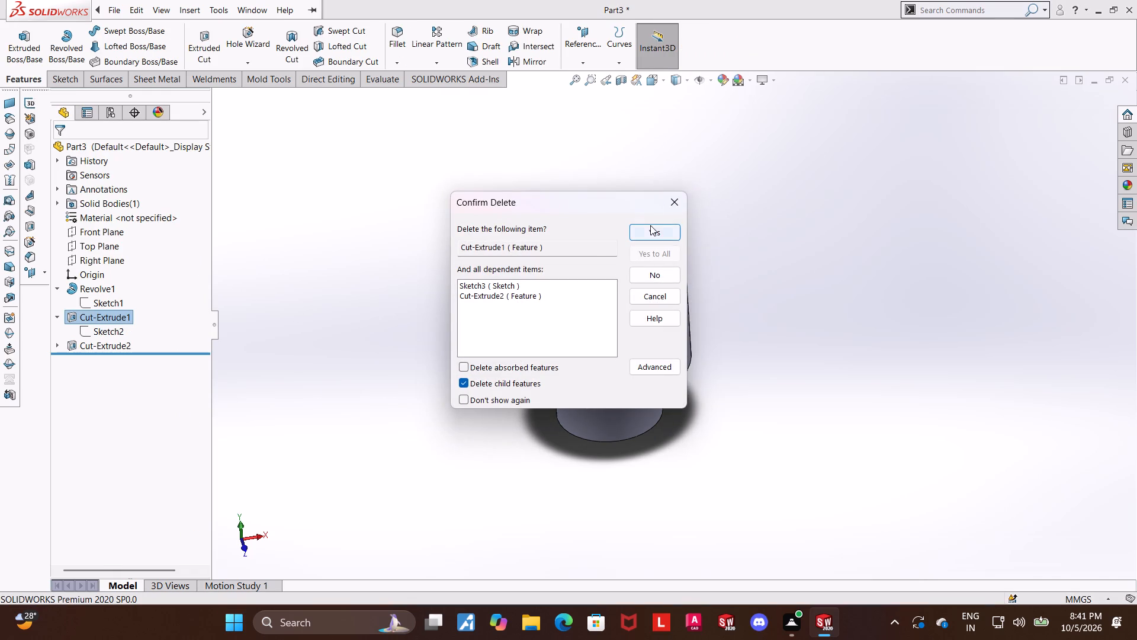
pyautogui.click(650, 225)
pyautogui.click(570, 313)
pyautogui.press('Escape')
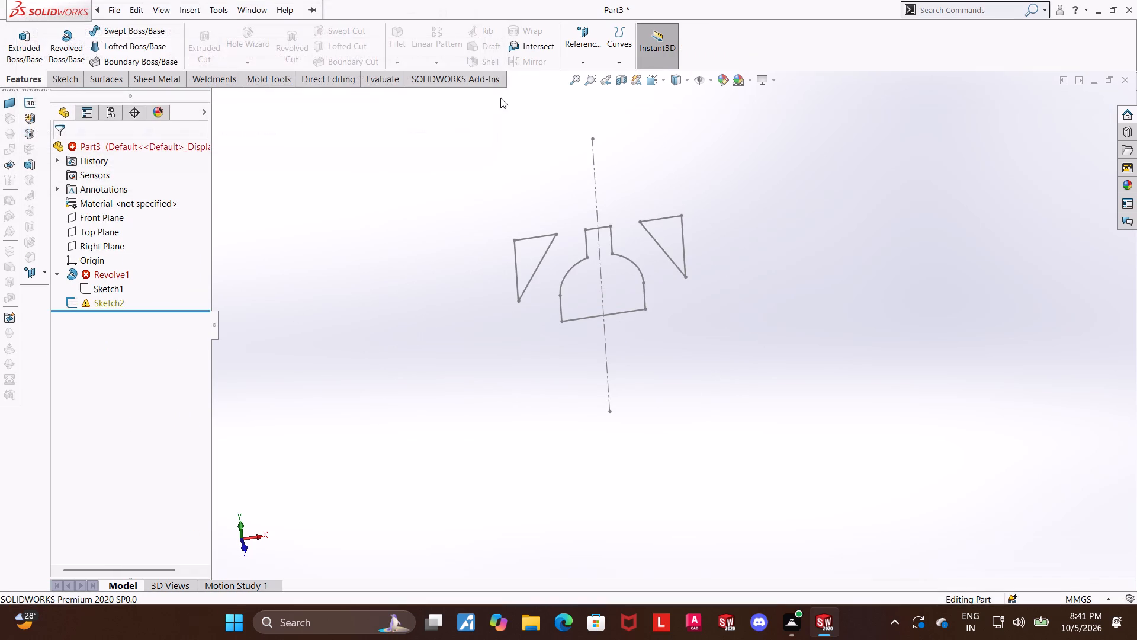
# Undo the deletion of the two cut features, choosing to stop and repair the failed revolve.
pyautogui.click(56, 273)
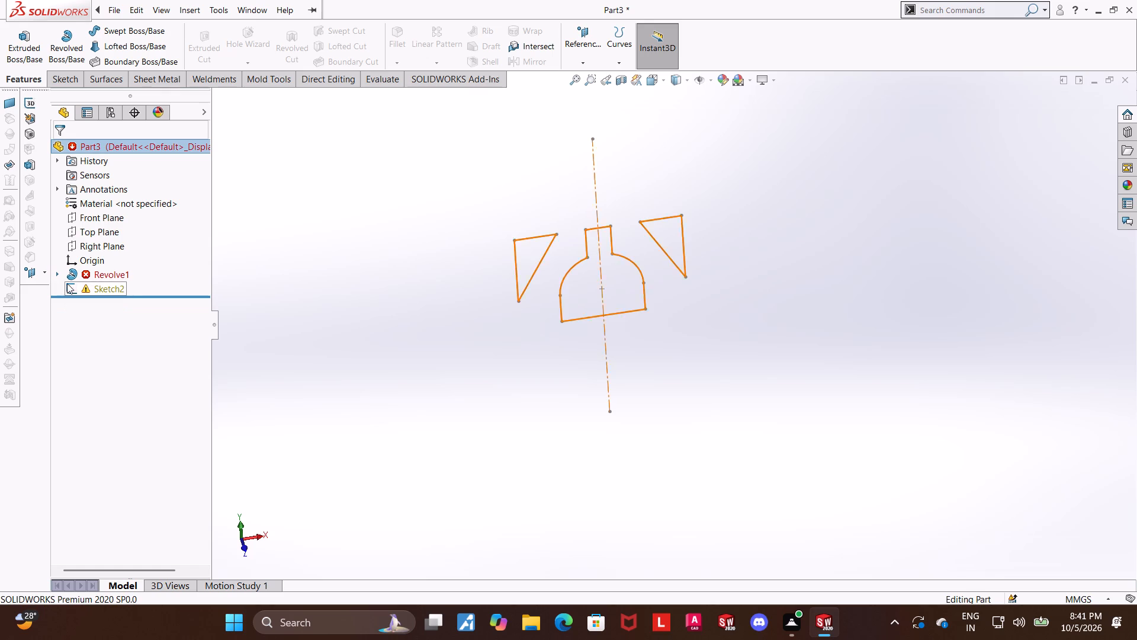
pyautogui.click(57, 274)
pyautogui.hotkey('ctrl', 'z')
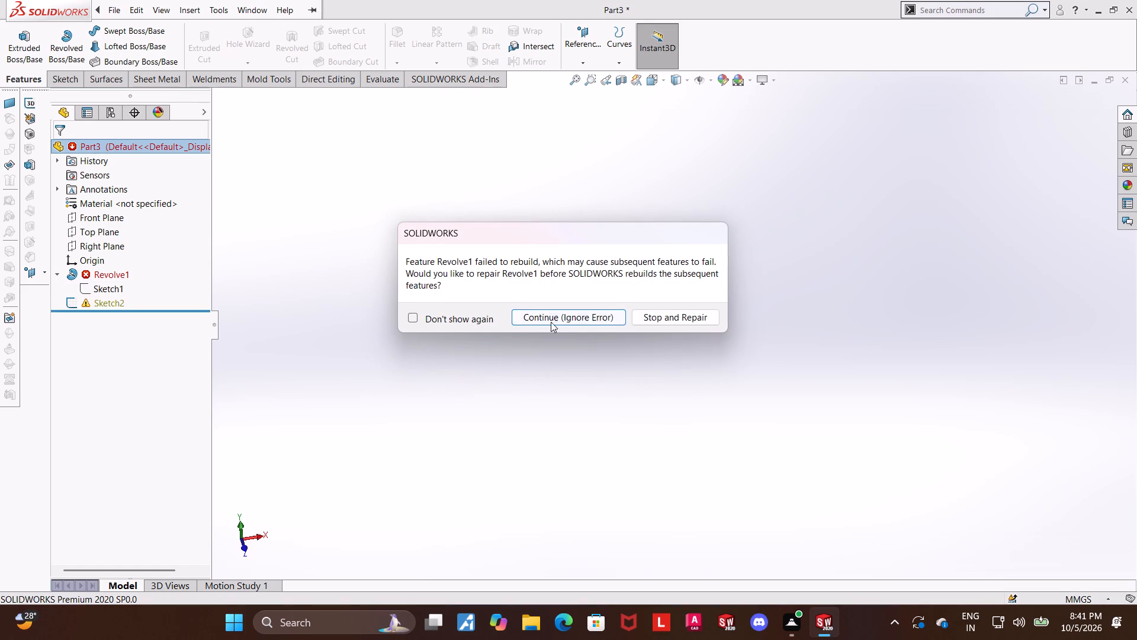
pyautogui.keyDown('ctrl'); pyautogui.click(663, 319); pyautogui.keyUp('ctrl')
# Undo the revolve profile's re-dimensioning back to the version with its centreline and radius dimensions, and exit the sketch with Stop and Repair.
pyautogui.hotkey('ctrl', 'z')
pyautogui.hotkey('ctrl', 'z')
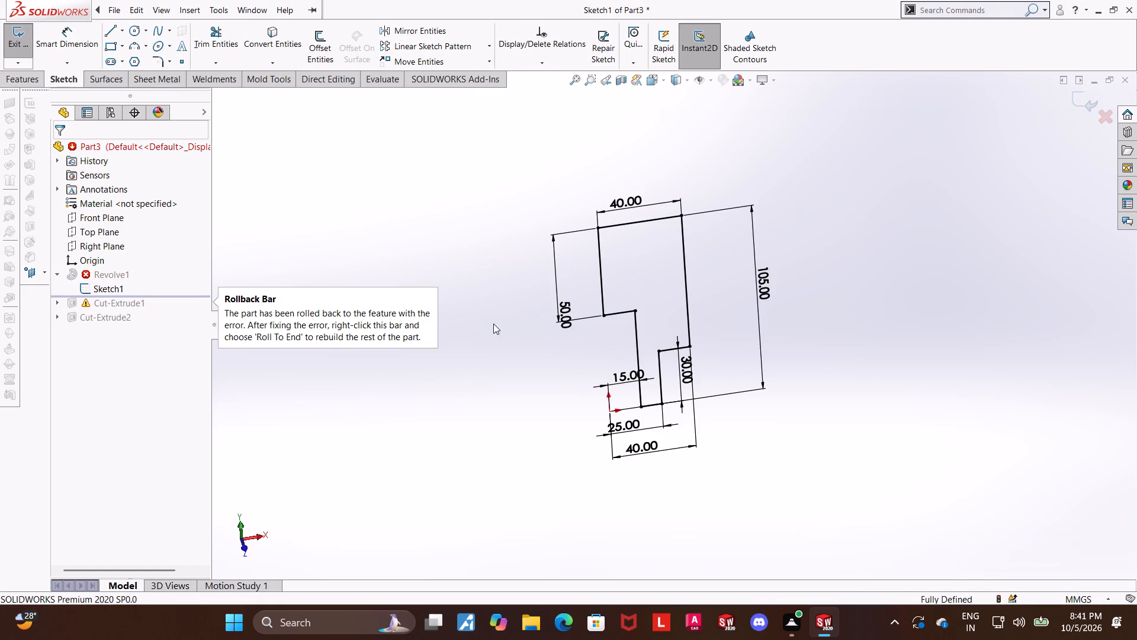
pyautogui.hotkey('ctrl', 'z')
pyautogui.hotkey('ctrl', 'z')
pyautogui.hotkey('ctrl', 'z')
pyautogui.hotkey('ctrl', 'z')
pyautogui.hotkey('ctrl', 'z')
pyautogui.hotkey('ctrl', 'z')
pyautogui.hotkey('ctrl', 'z')
pyautogui.hotkey('ctrl', 'z')
pyautogui.hotkey('ctrl', 'z')
pyautogui.hotkey('ctrl', 'z')
pyautogui.hotkey('ctrl', 'z')
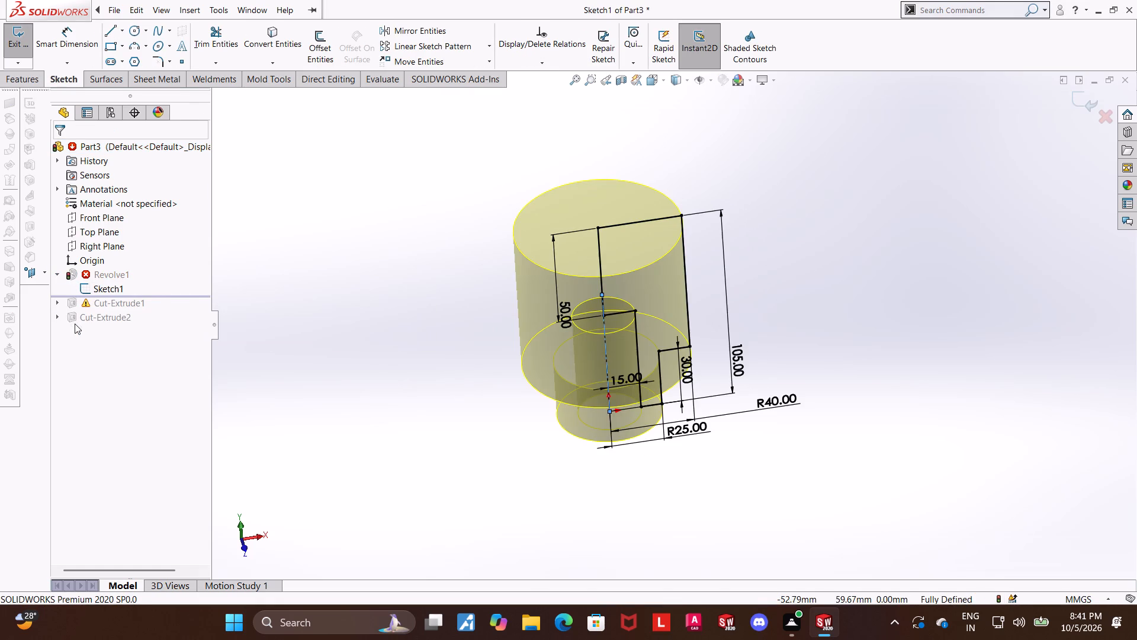
pyautogui.hotkey('ctrl', 'z')
pyautogui.hotkey('ctrl', 'z')
pyautogui.hotkey('ctrl', 'z')
pyautogui.hotkey('ctrl', 'z')
pyautogui.keyDown('ctrl'); pyautogui.click(284, 327); pyautogui.keyUp('ctrl')
pyautogui.moveTo(336, 327); pyautogui.dragTo(345, 296, button='middle')
pyautogui.press('Escape')
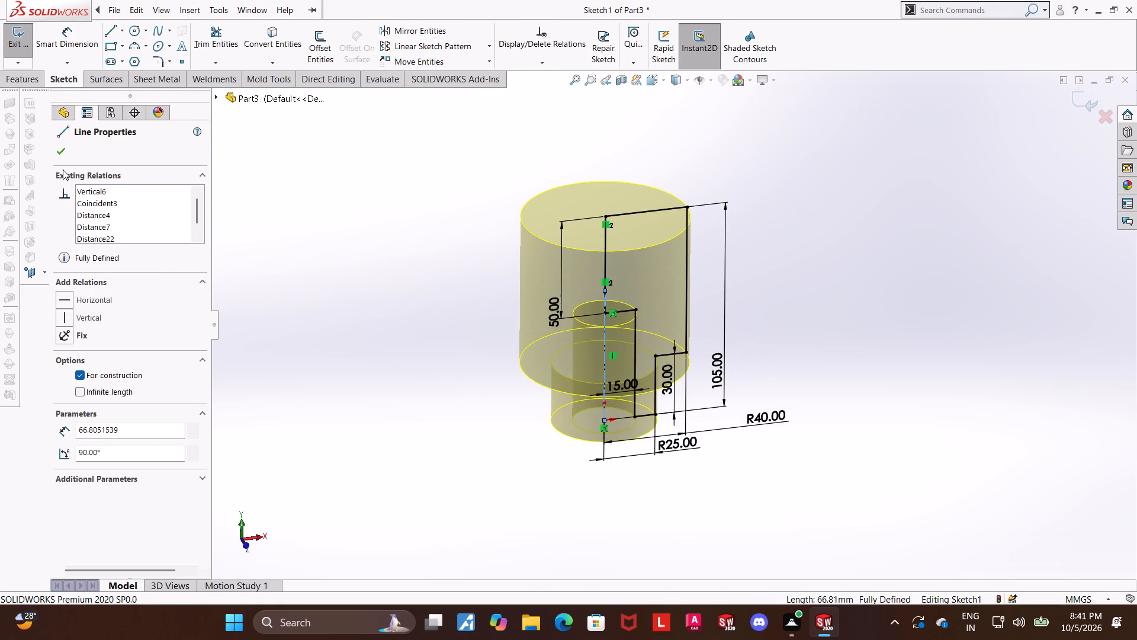
pyautogui.press('Escape')
pyautogui.click(1081, 110)
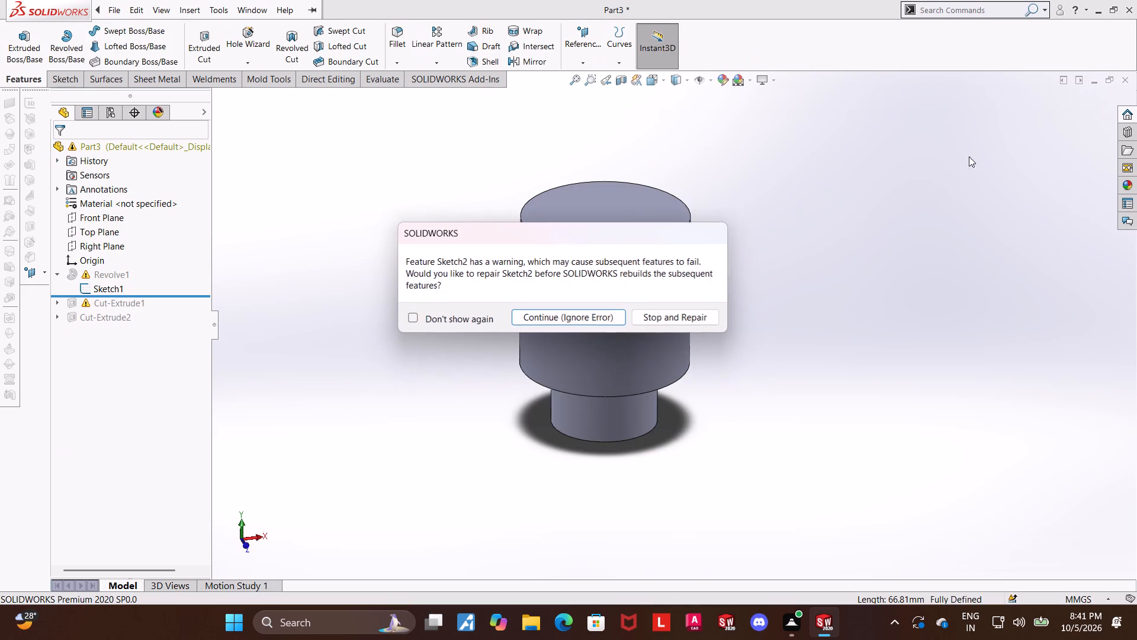
pyautogui.click(653, 321)
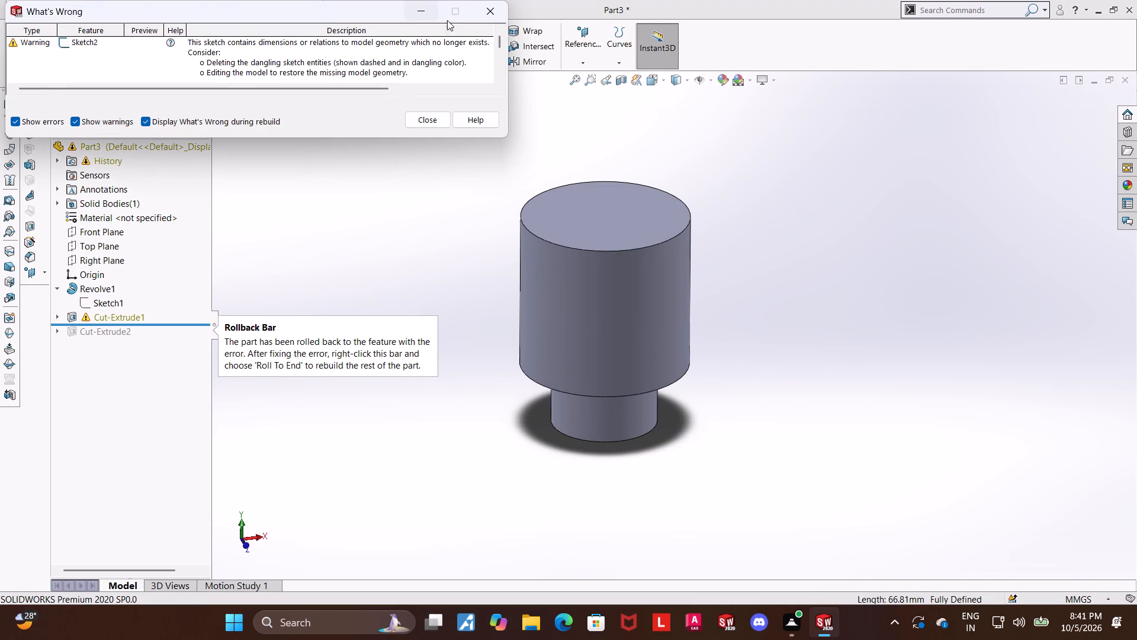
pyautogui.click(487, 11)
# Delete the Cut-Extrude1 feature together with its dependent Cut-Extrude2.
pyautogui.click(457, 213)
pyautogui.moveTo(423, 284); pyautogui.dragTo(439, 96, button='middle')
pyautogui.moveTo(546, 283); pyautogui.dragTo(576, 177, button='middle')
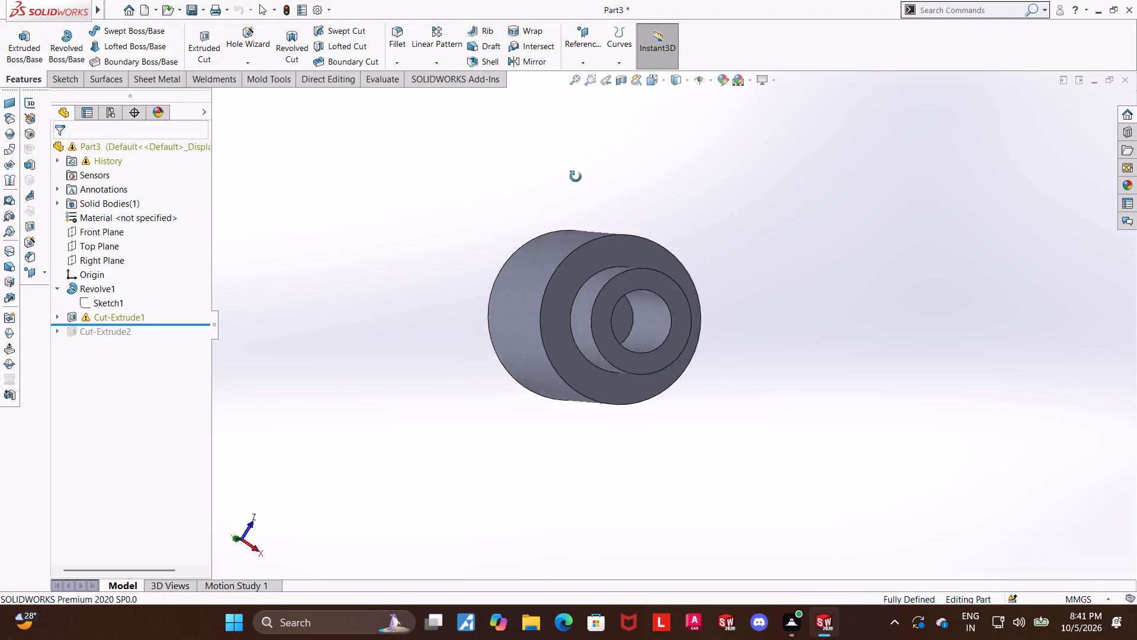
pyautogui.moveTo(576, 177); pyautogui.dragTo(492, 351, button='middle')
pyautogui.moveTo(277, 287); pyautogui.dragTo(294, 401, button='middle')
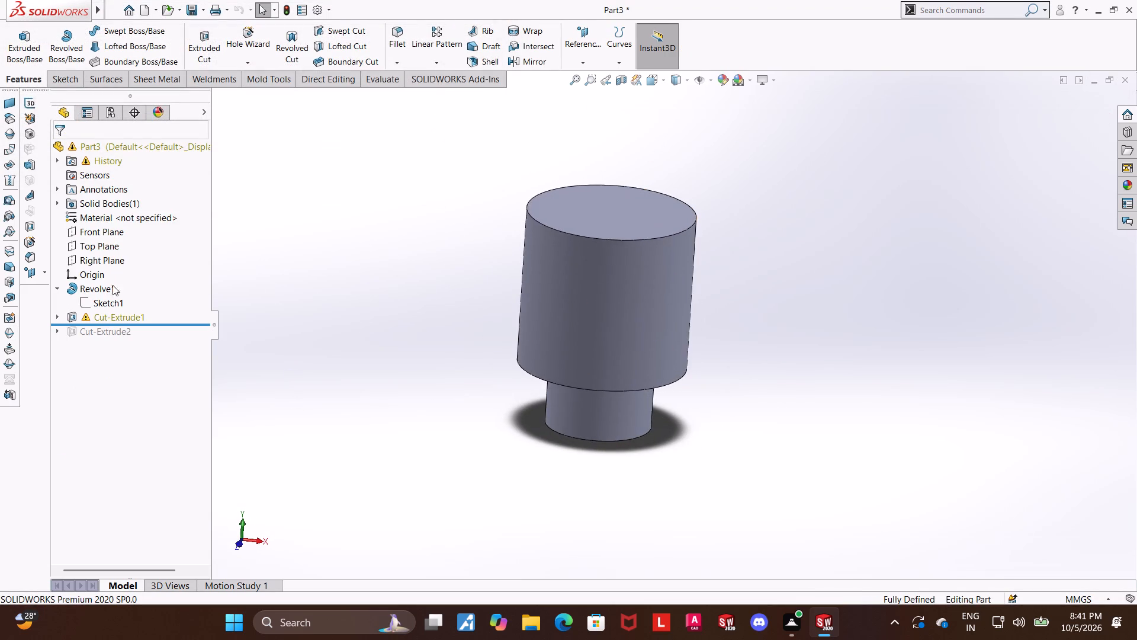
pyautogui.click(56, 318)
pyautogui.click(102, 320)
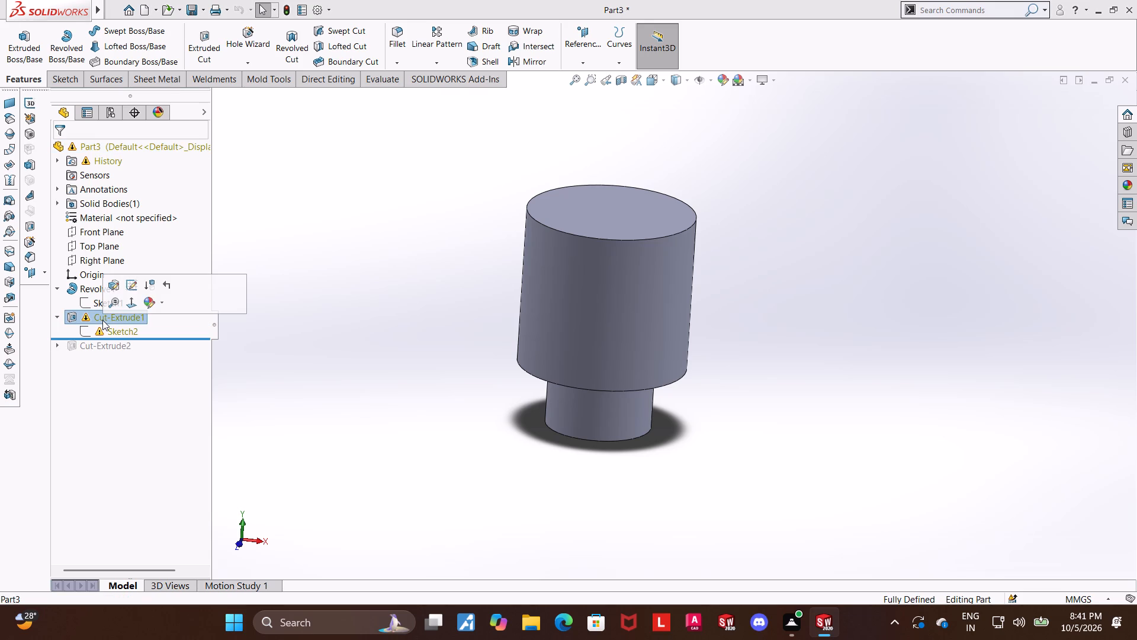
pyautogui.rightClick(102, 320)
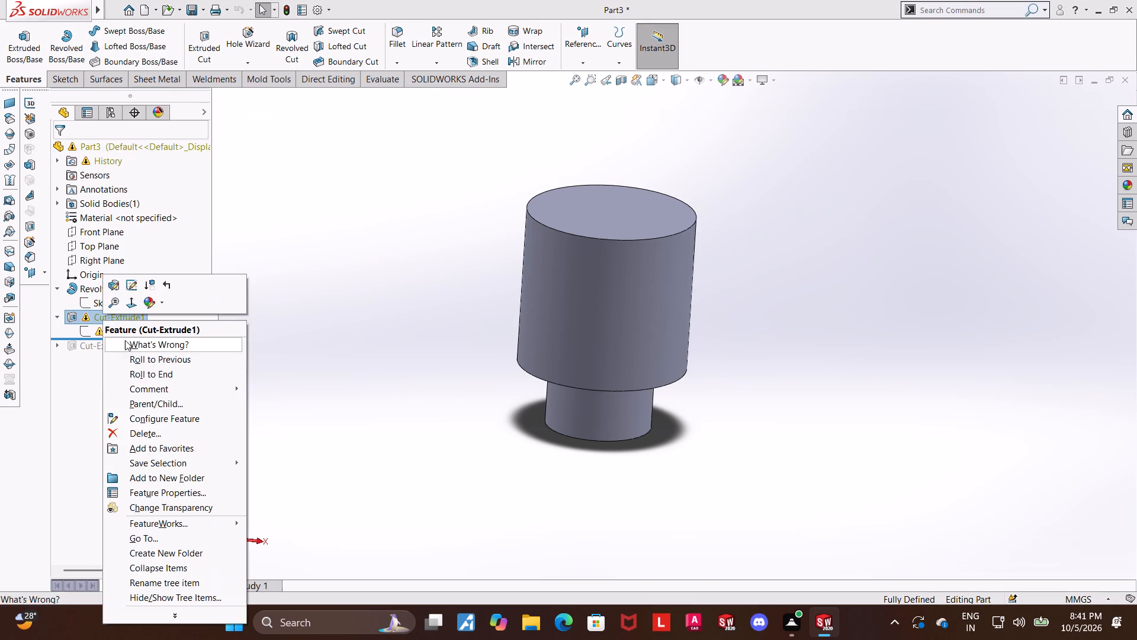
pyautogui.click(126, 437)
pyautogui.click(670, 229)
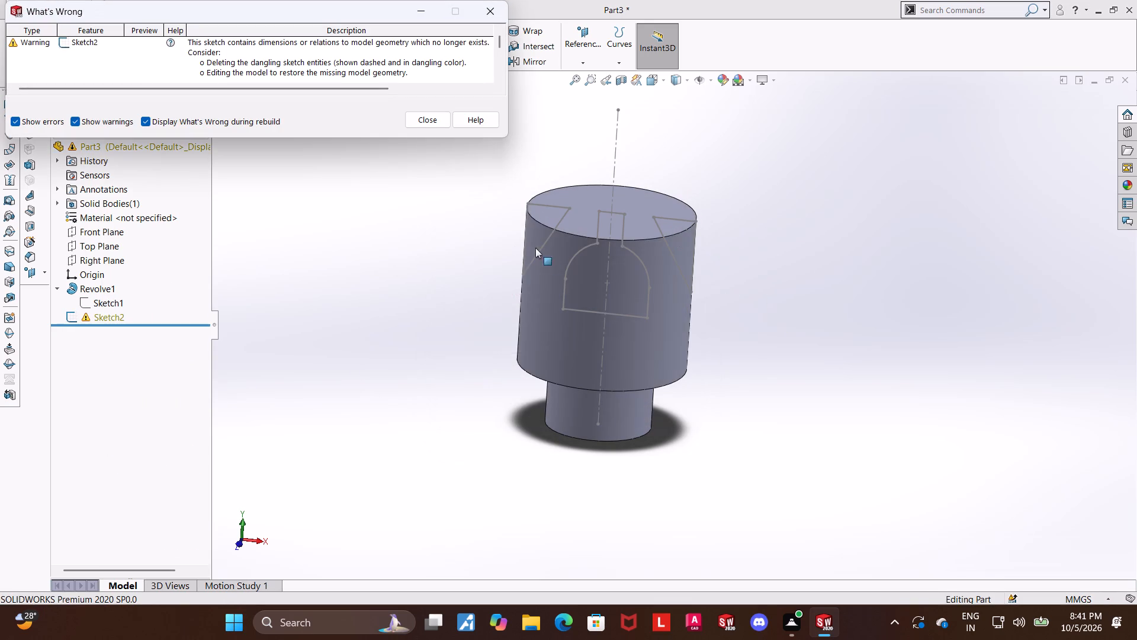
pyautogui.click(492, 12)
# Delete the leftover Sketch2 that held the slot and corner cut profiles.
pyautogui.rightClick(111, 323)
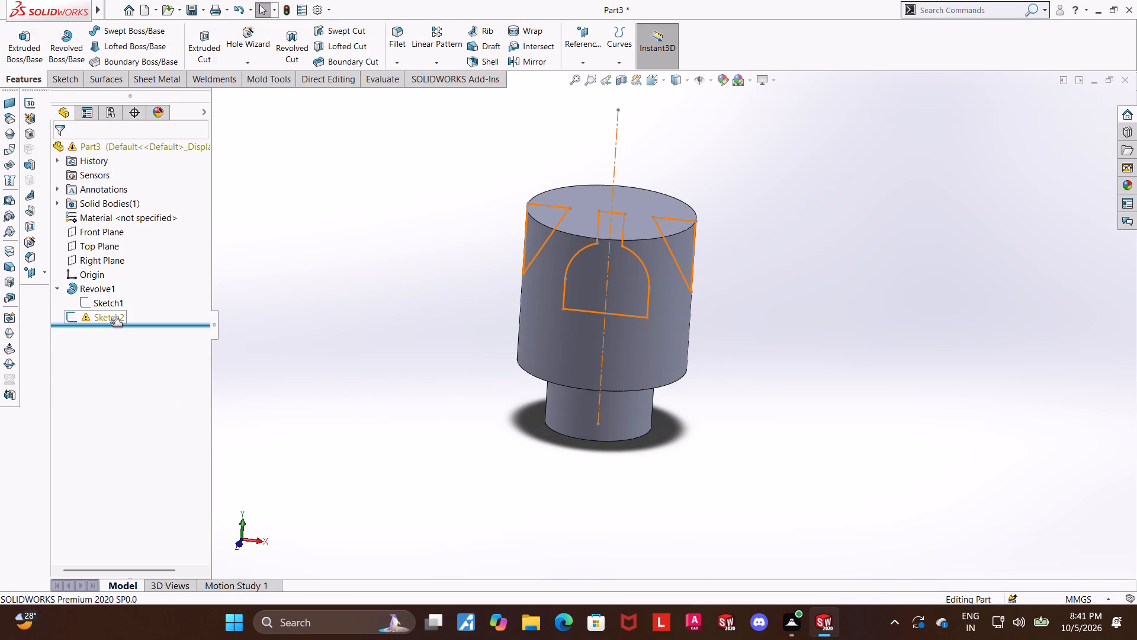
pyautogui.rightClick(104, 317)
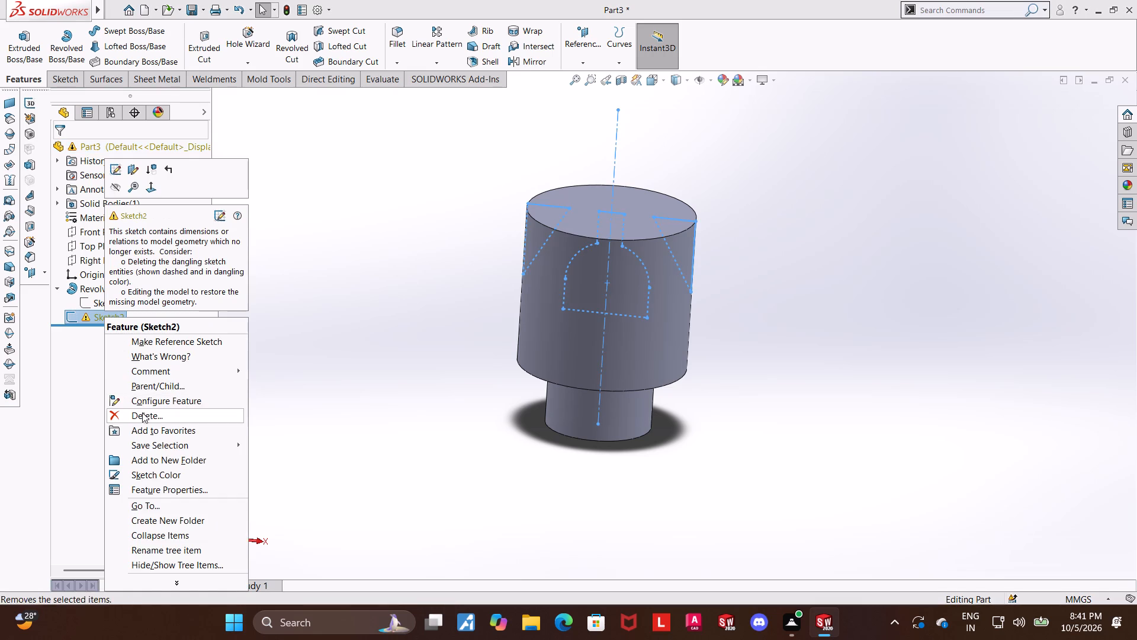
pyautogui.click(143, 416)
pyautogui.click(669, 231)
pyautogui.click(767, 270)
# Start a new sketch on the Right Plane, facing the revolved body squarely.
pyautogui.moveTo(724, 282); pyautogui.dragTo(771, 260, button='middle')
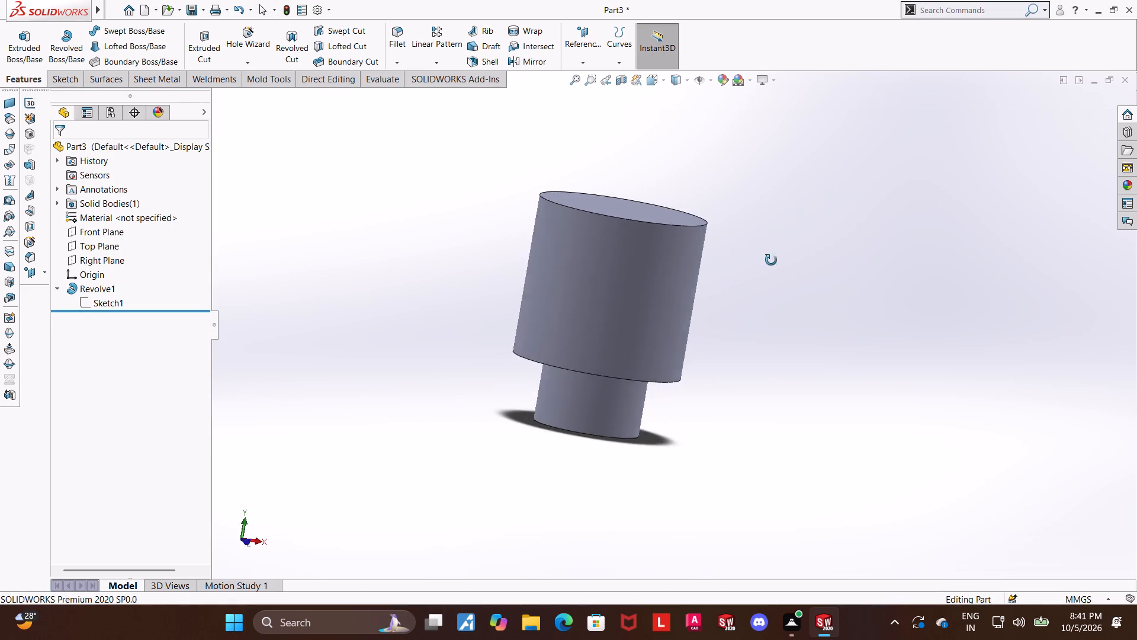
pyautogui.moveTo(771, 260); pyautogui.dragTo(778, 268, button='middle')
pyautogui.click(57, 289)
pyautogui.moveTo(728, 297); pyautogui.dragTo(762, 164, button='middle')
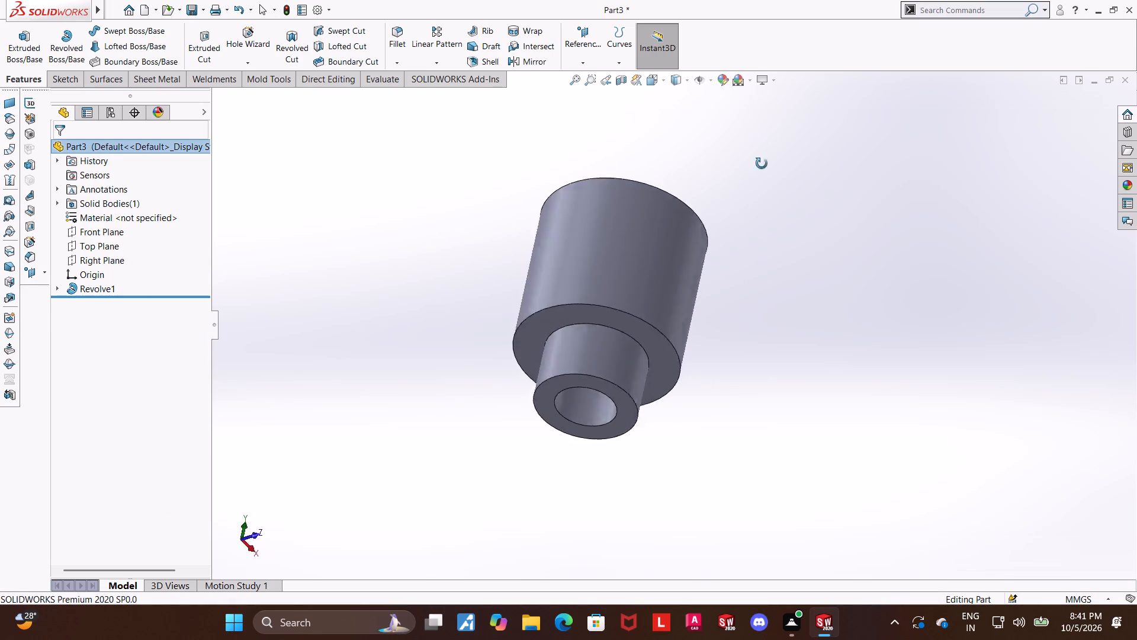
pyautogui.moveTo(762, 164); pyautogui.dragTo(769, 391, button='middle')
pyautogui.click(805, 281)
pyautogui.scroll(1, 792, 297)
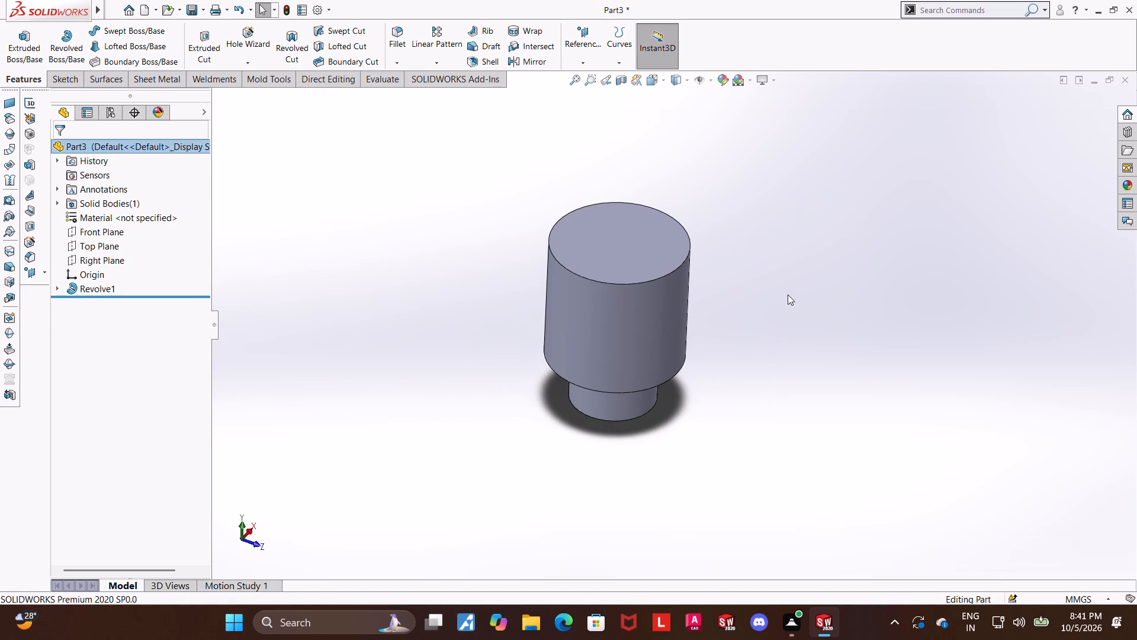
pyautogui.click(211, 193)
pyautogui.click(113, 259)
pyautogui.click(122, 245)
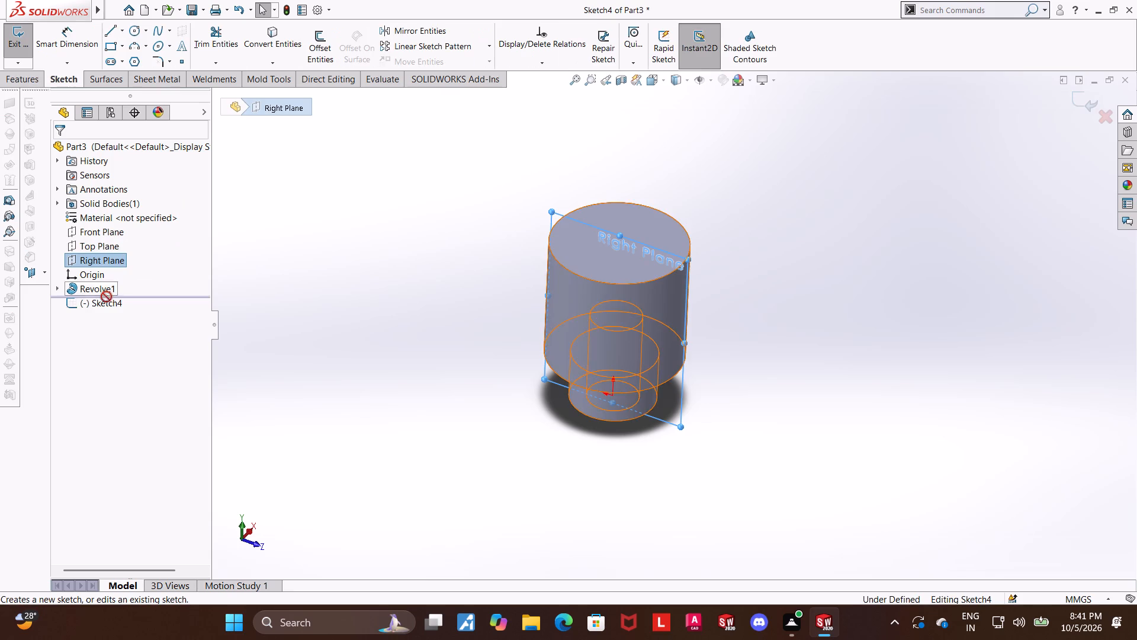
pyautogui.click(106, 296)
pyautogui.click(133, 280)
pyautogui.scroll(3, 690, 308)
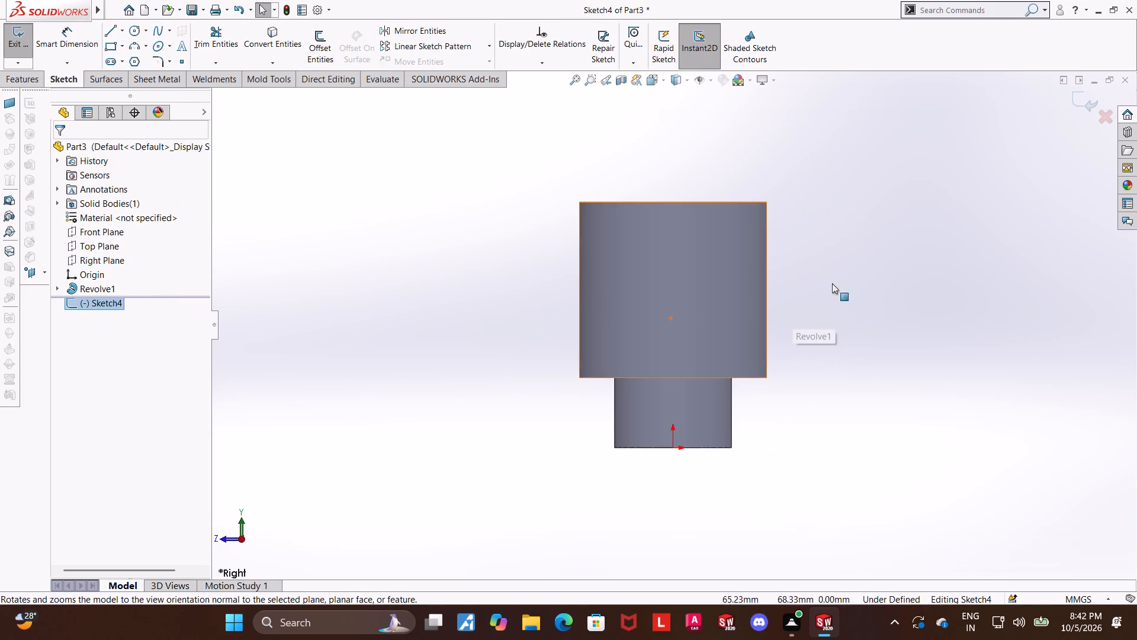
pyautogui.scroll(-1, 824, 226)
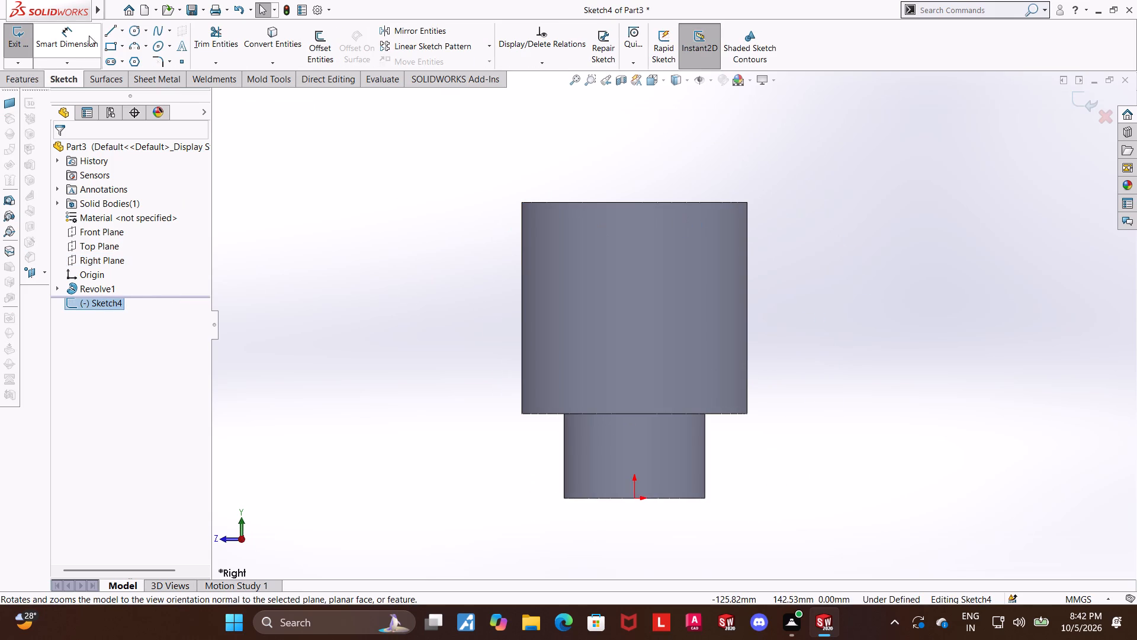
# Sketch a corner rectangle from the upper body's top-left corner, extending inward and down over part of the body.
pyautogui.click(110, 43)
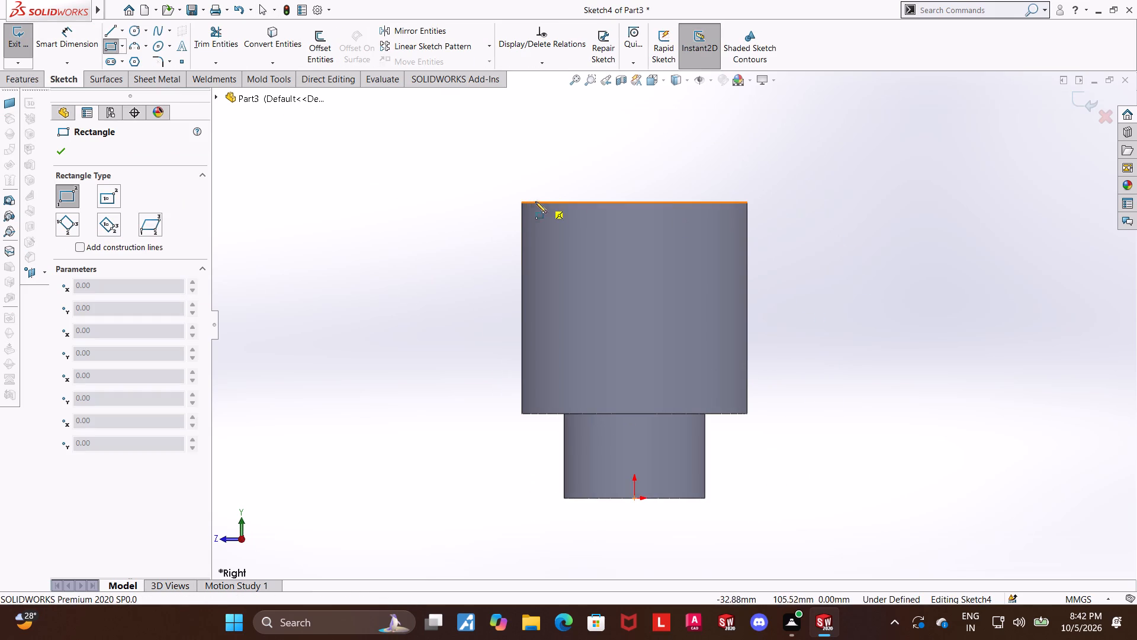
pyautogui.click(522, 202)
pyautogui.click(571, 323)
pyautogui.press('Escape')
pyautogui.press('Escape')
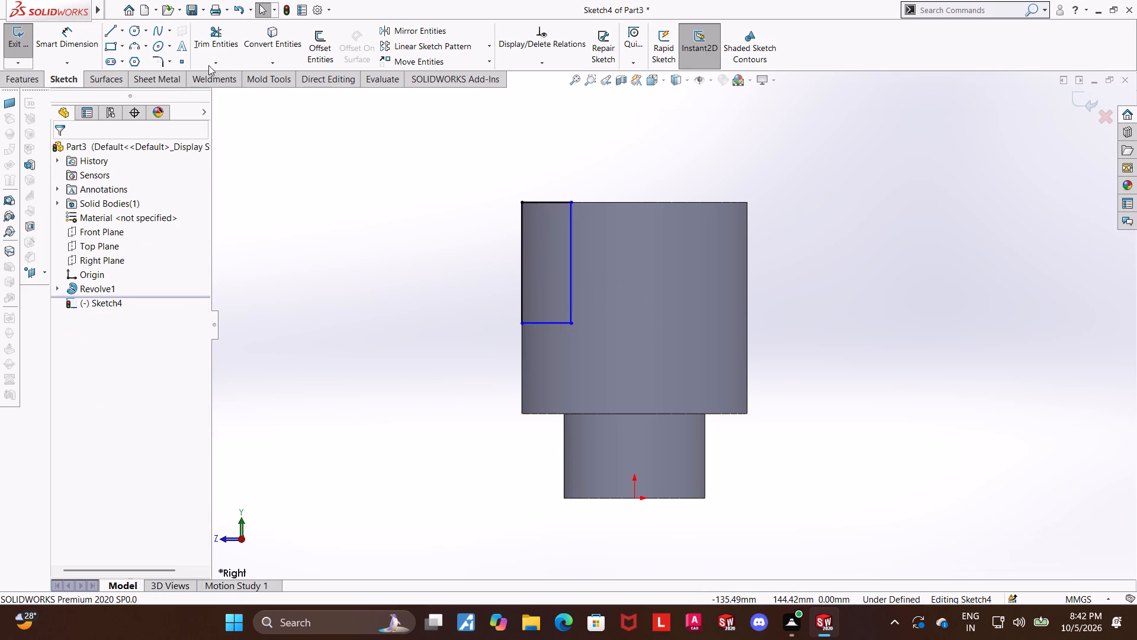
# Sketch a second corner rectangle from the upper body's top-right corner, extending inward and down level with the first rectangle's base.
pyautogui.click(111, 49)
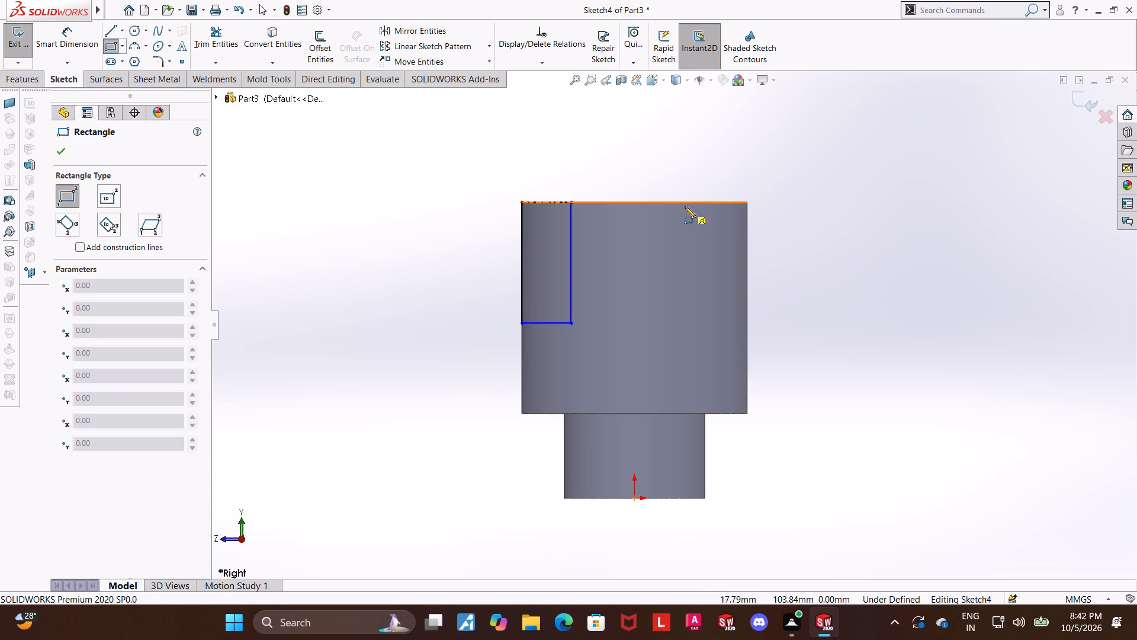
pyautogui.click(747, 201)
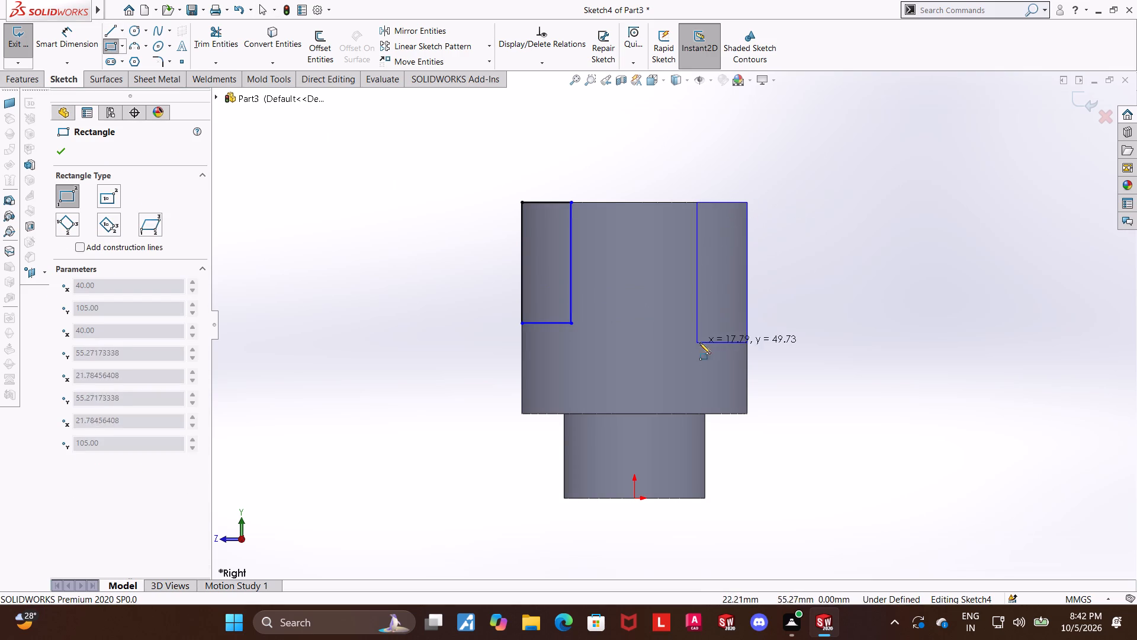
pyautogui.click(708, 323)
pyautogui.press('Escape')
pyautogui.press('Escape')
pyautogui.press('Escape')
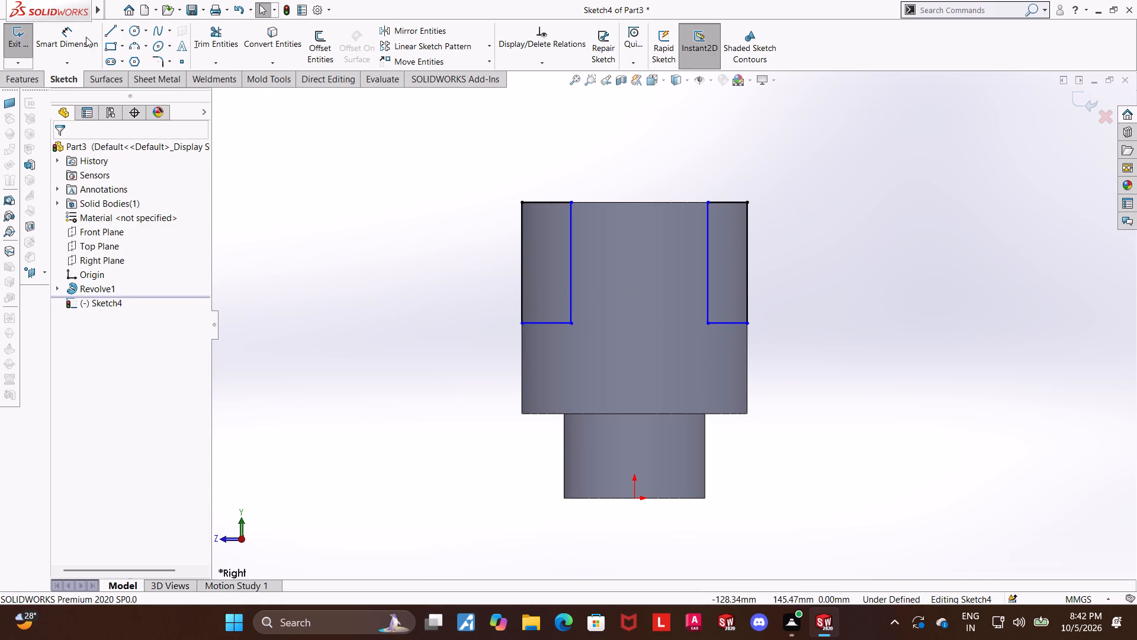
# Dimension the height of the rectangle at the body's upper-left corner as 50 mm.
pyautogui.click(84, 36)
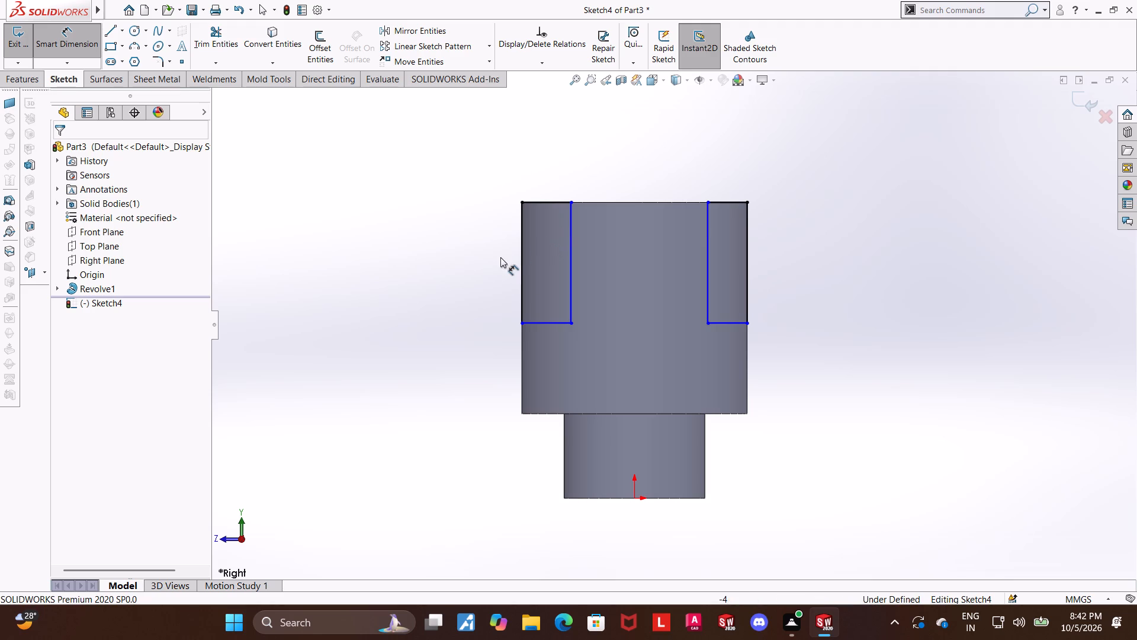
pyautogui.click(560, 201)
pyautogui.click(549, 323)
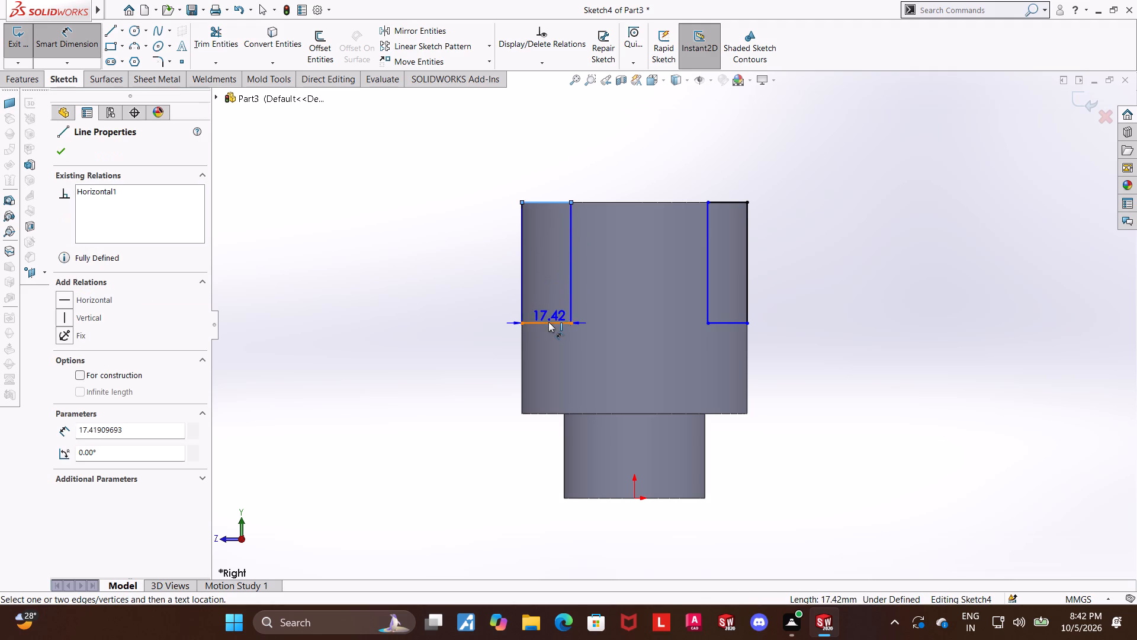
pyautogui.click(479, 298)
pyautogui.press('5')
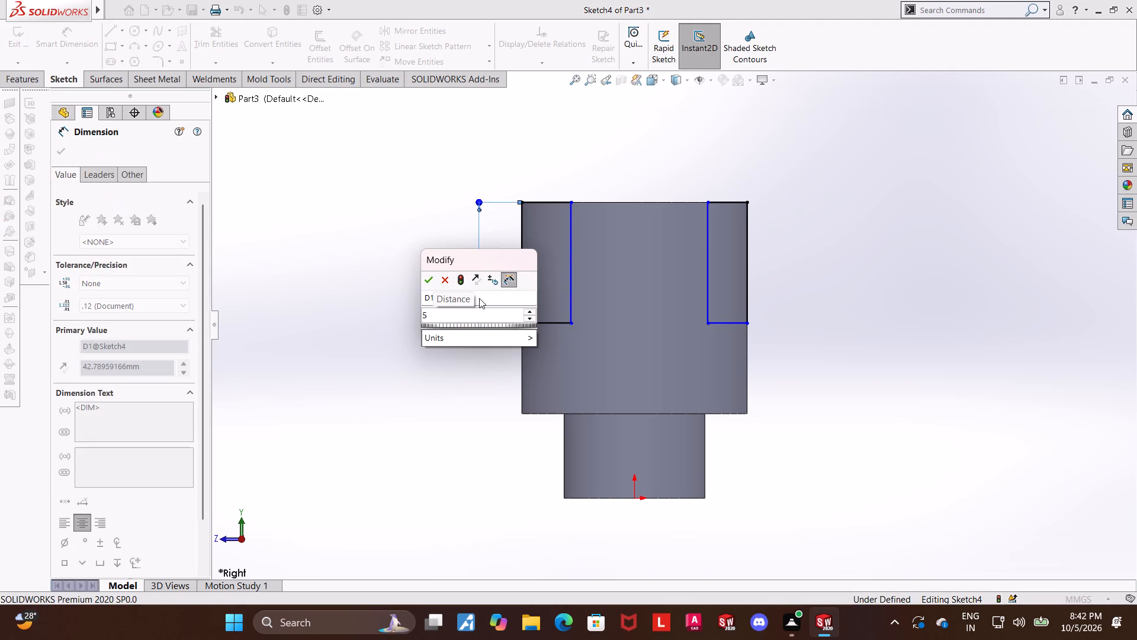
pyautogui.press('0')
pyautogui.press('Return')
pyautogui.press('Escape')
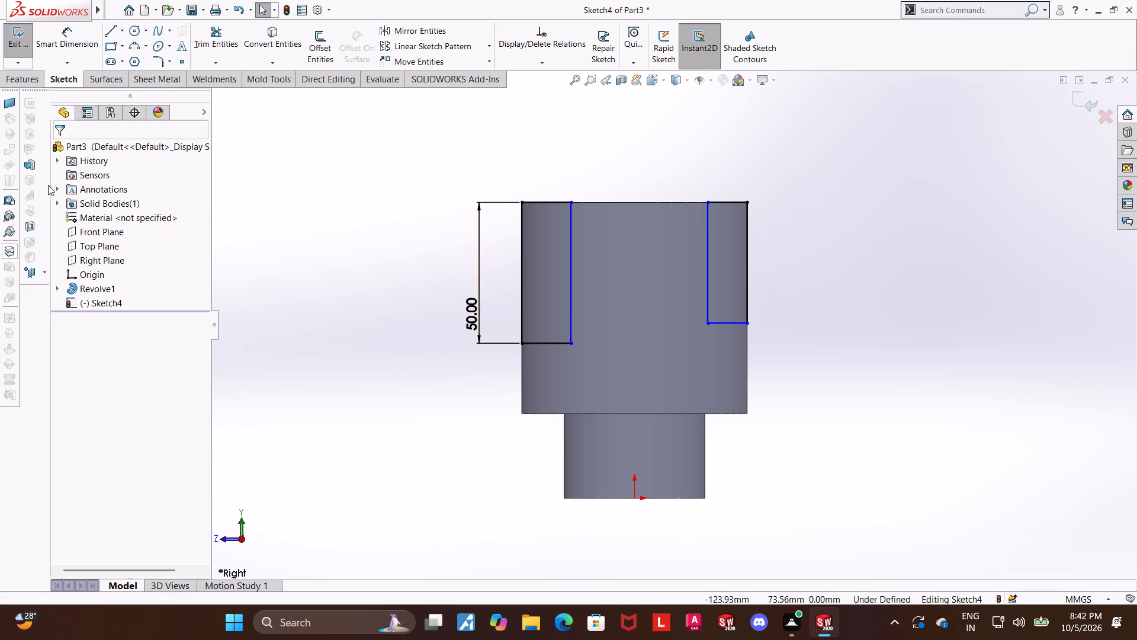
# Make the bottom edges of the two corner rectangles collinear.
pyautogui.click(720, 322)
pyautogui.keyDown('ctrl'); pyautogui.click(545, 341); pyautogui.keyUp('ctrl')
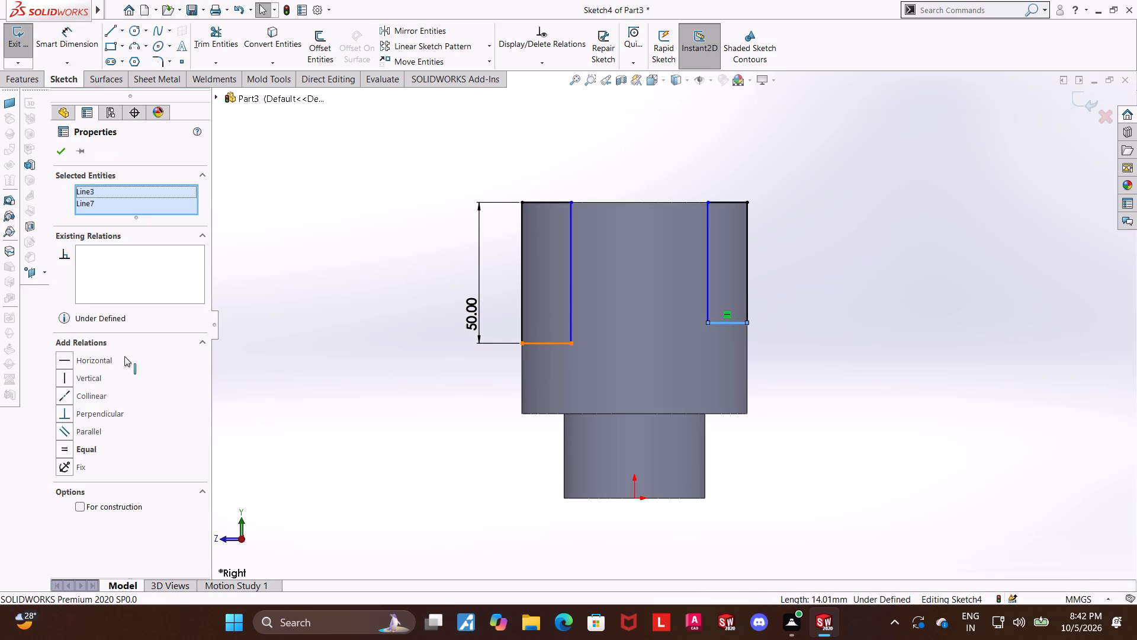
pyautogui.click(62, 393)
pyautogui.click(302, 392)
pyautogui.press('Escape')
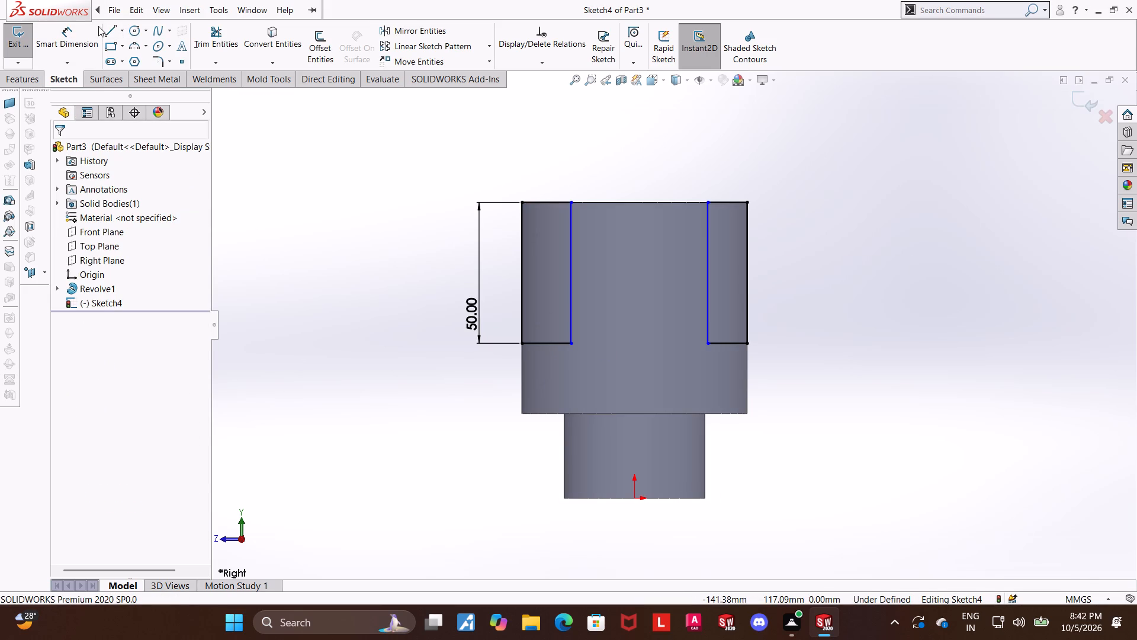
# Dimension the gap between the inner vertical edges of the two rectangles as 40 mm.
pyautogui.click(92, 36)
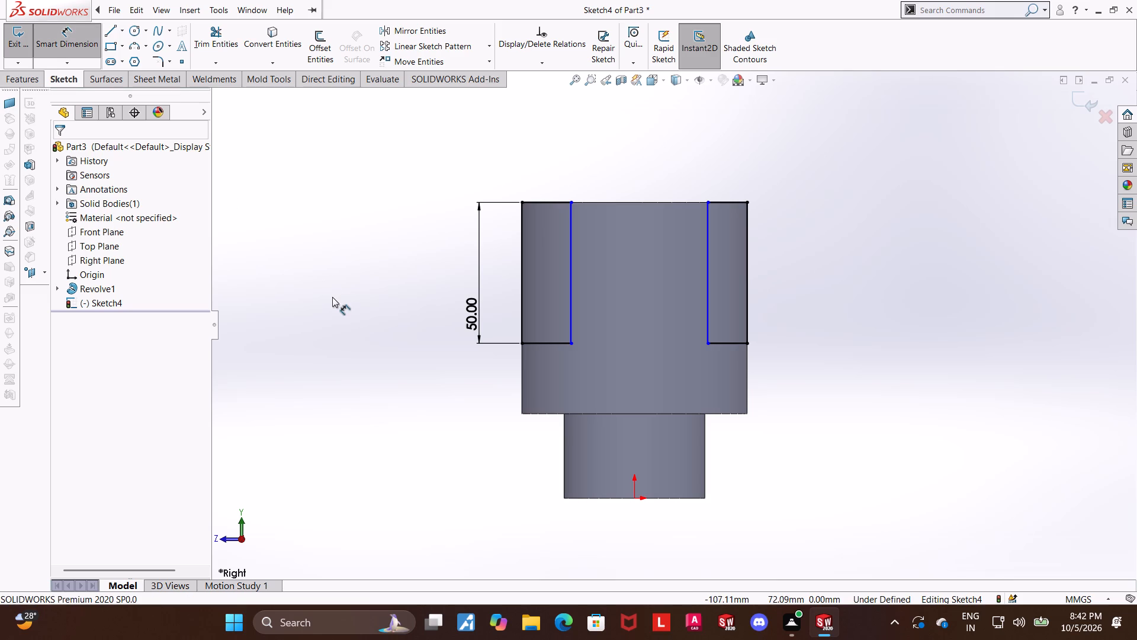
pyautogui.click(573, 217)
pyautogui.click(706, 231)
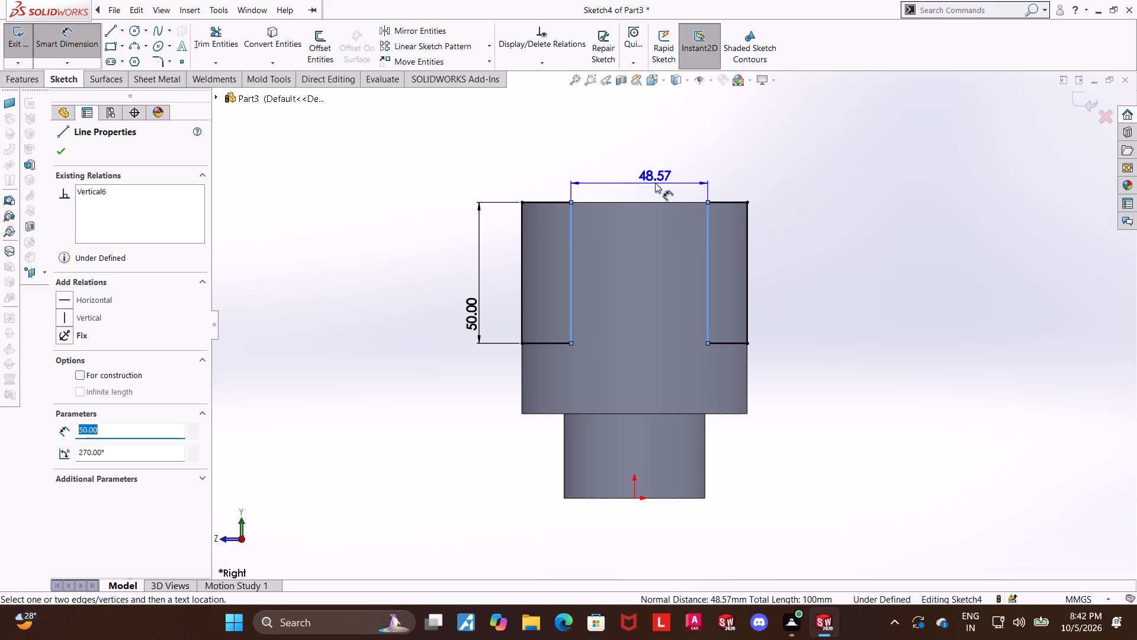
pyautogui.click(651, 179)
pyautogui.write('40')
pyautogui.press('Return')
pyautogui.press('Escape')
pyautogui.press('Escape')
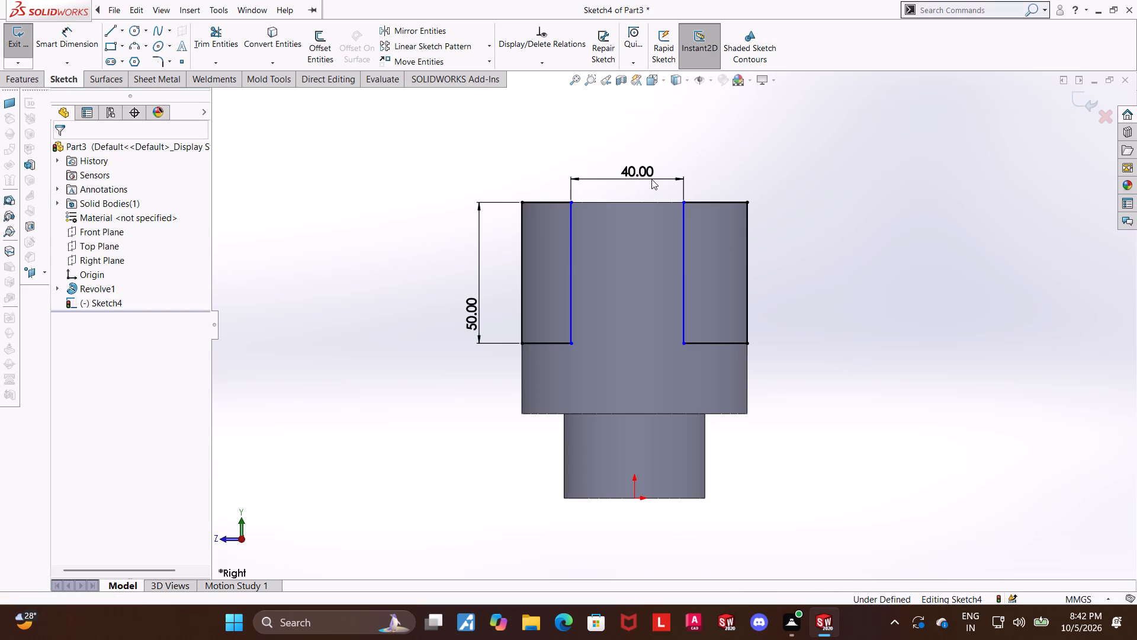
pyautogui.click(1062, 294)
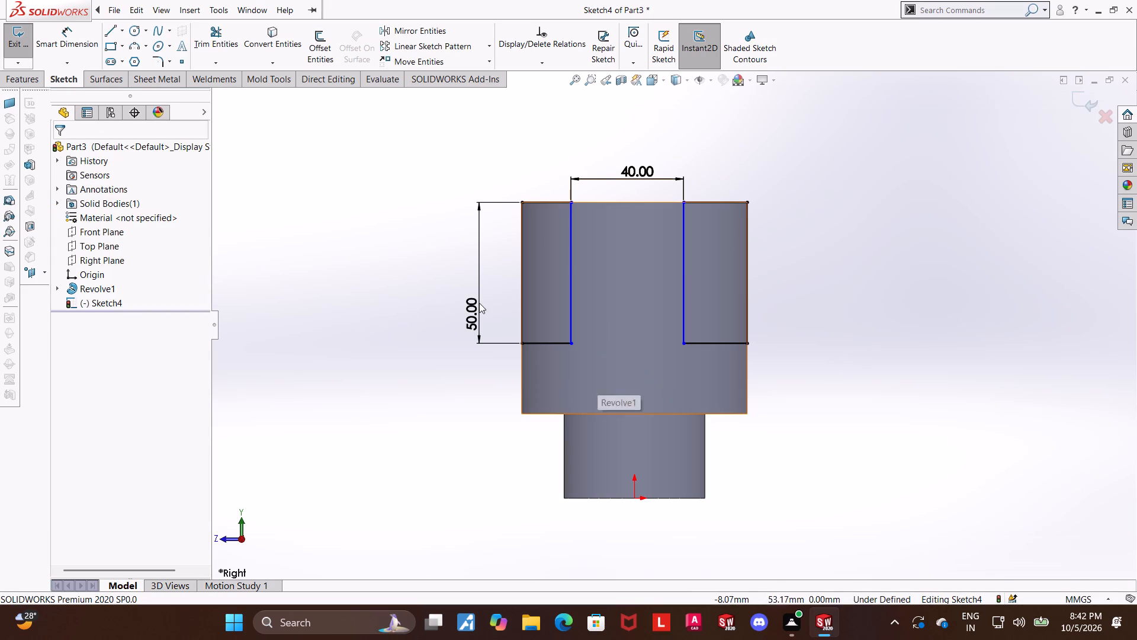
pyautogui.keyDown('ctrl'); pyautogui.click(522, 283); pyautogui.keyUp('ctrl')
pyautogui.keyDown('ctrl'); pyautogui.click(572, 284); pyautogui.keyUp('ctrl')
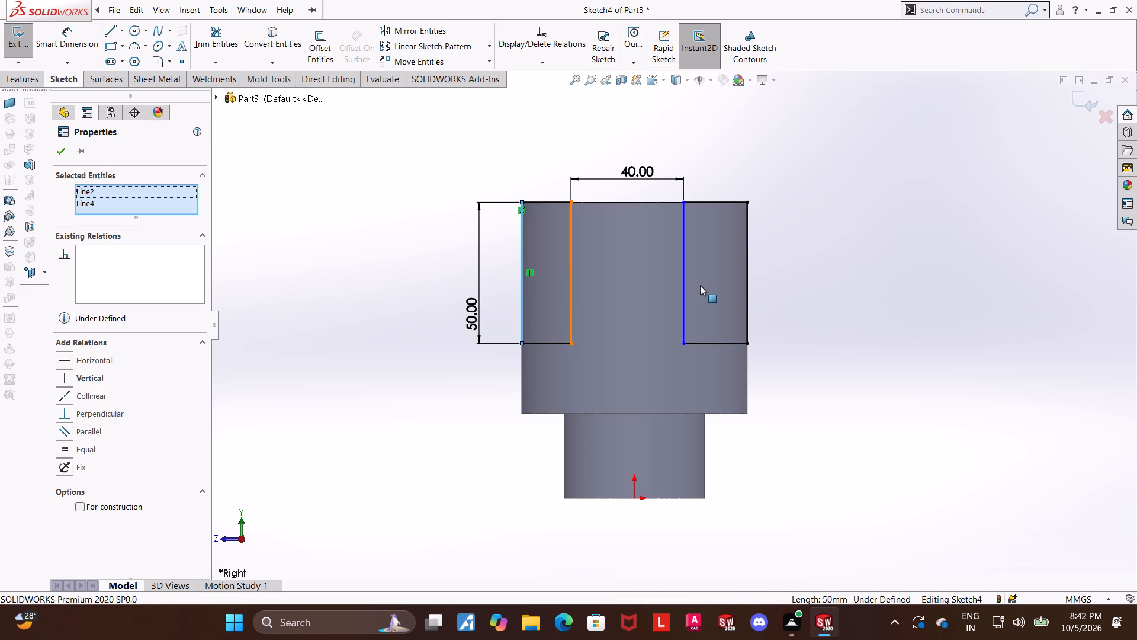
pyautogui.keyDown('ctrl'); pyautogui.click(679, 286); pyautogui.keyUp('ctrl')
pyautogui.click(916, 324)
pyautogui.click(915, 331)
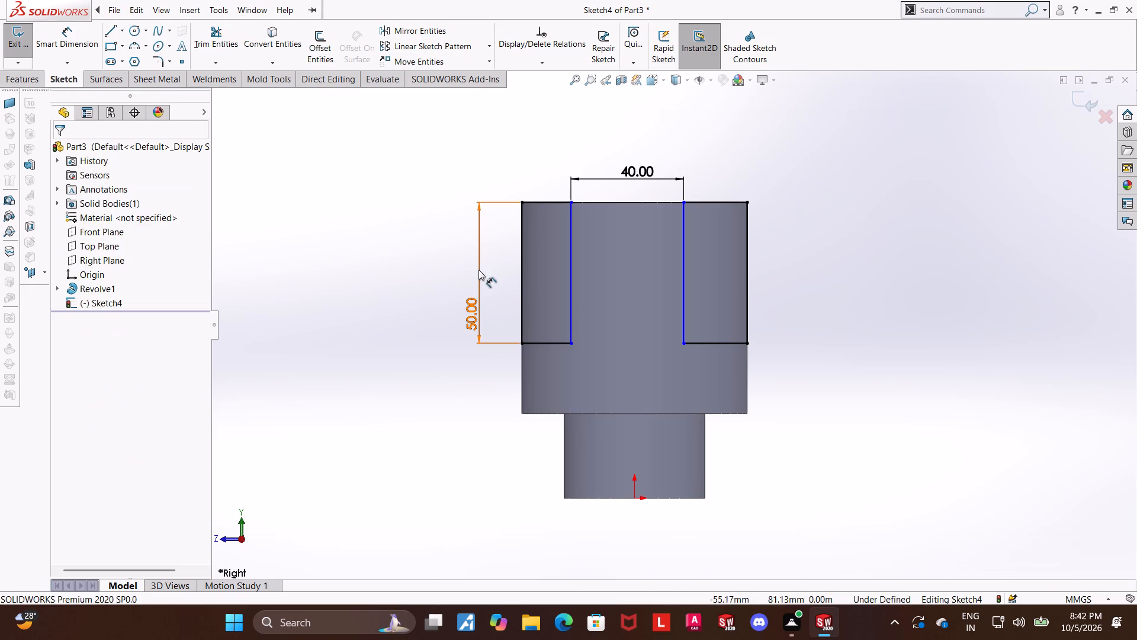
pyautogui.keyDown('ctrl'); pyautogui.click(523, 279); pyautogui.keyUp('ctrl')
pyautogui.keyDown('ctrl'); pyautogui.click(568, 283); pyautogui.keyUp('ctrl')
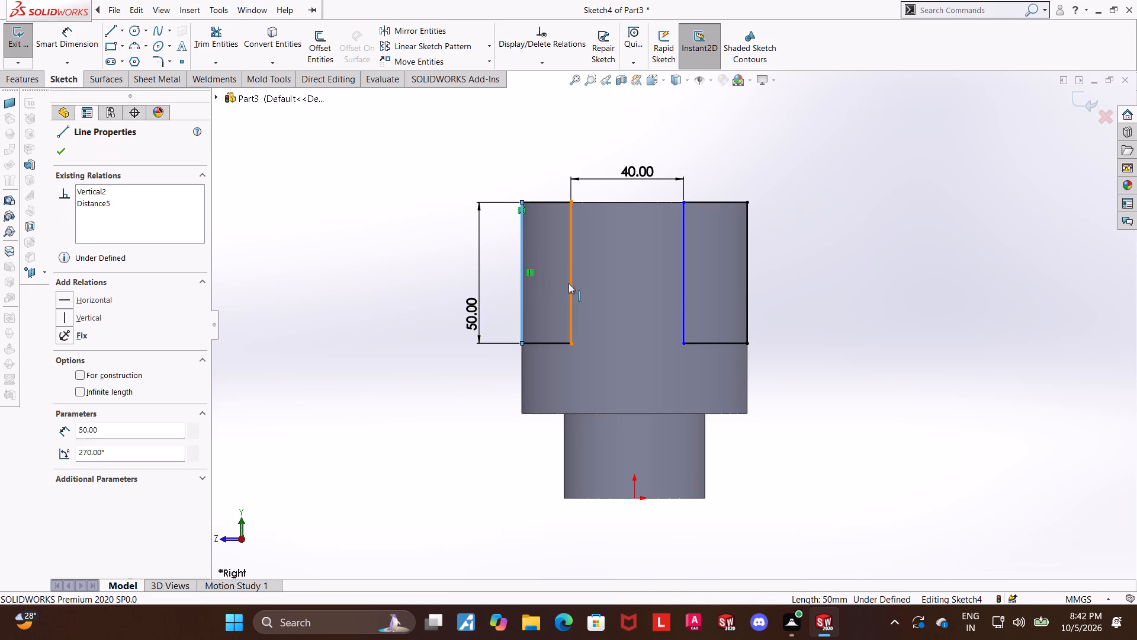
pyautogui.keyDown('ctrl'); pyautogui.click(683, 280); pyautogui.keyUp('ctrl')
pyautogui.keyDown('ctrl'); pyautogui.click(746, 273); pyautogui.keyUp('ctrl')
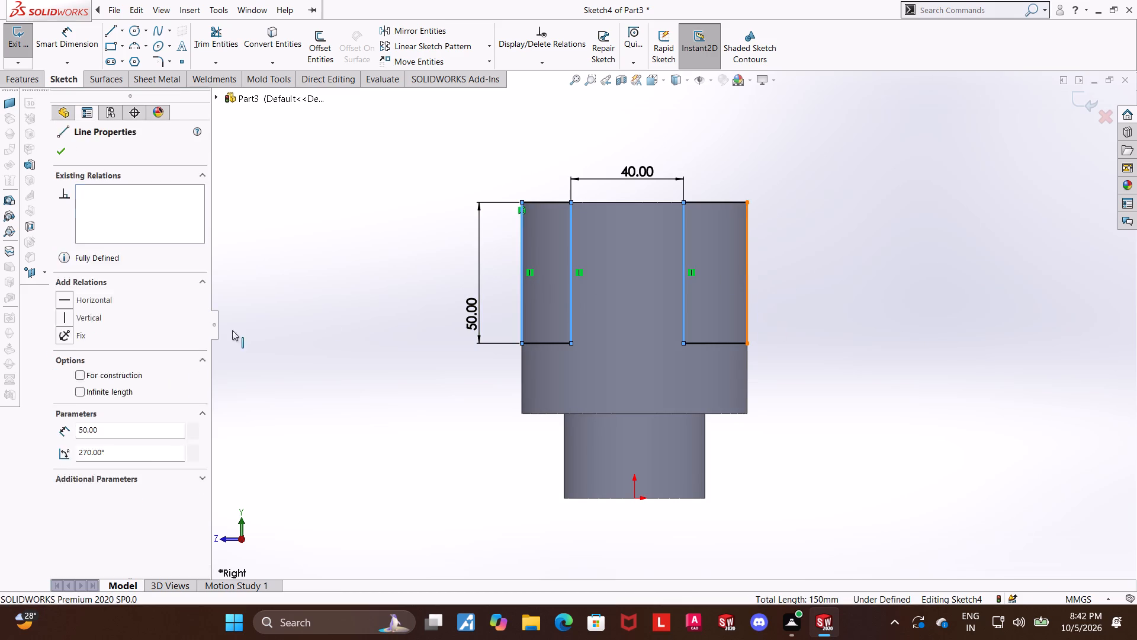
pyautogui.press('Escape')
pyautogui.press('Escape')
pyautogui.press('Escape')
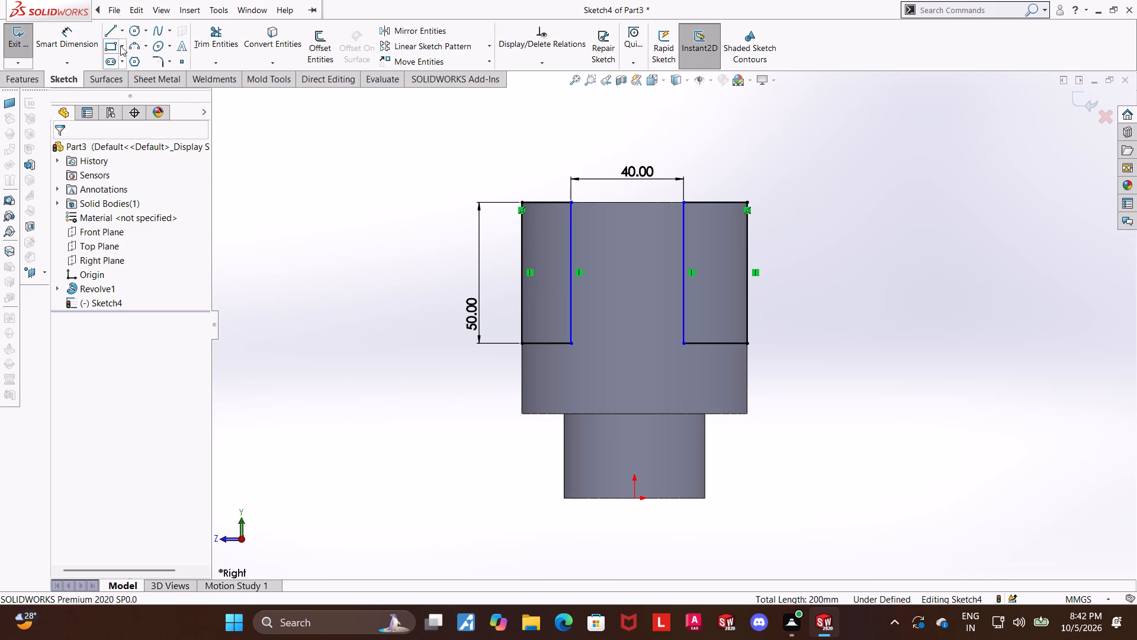
# Draw a vertical construction centerline about 27 mm long upward from the origin.
pyautogui.click(123, 39)
pyautogui.press('Escape')
pyautogui.click(124, 35)
pyautogui.click(124, 60)
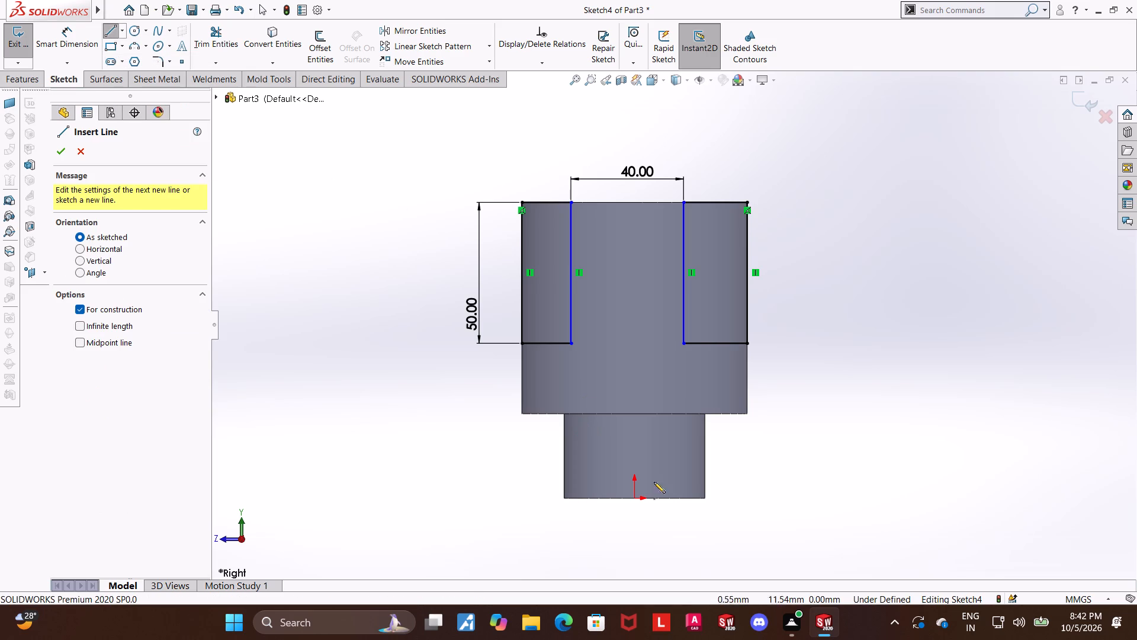
pyautogui.click(634, 497)
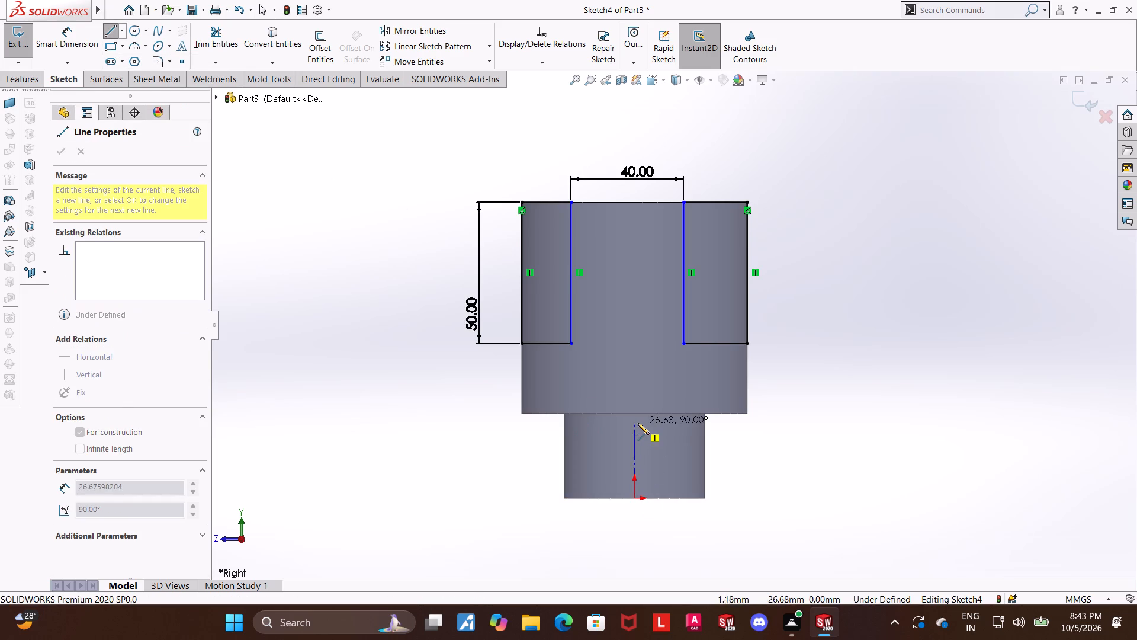
pyautogui.click(635, 423)
pyautogui.press('Escape')
pyautogui.press('Escape')
# Make the inner vertical edges of the two rectangles symmetric about the vertical centerline.
pyautogui.click(570, 314)
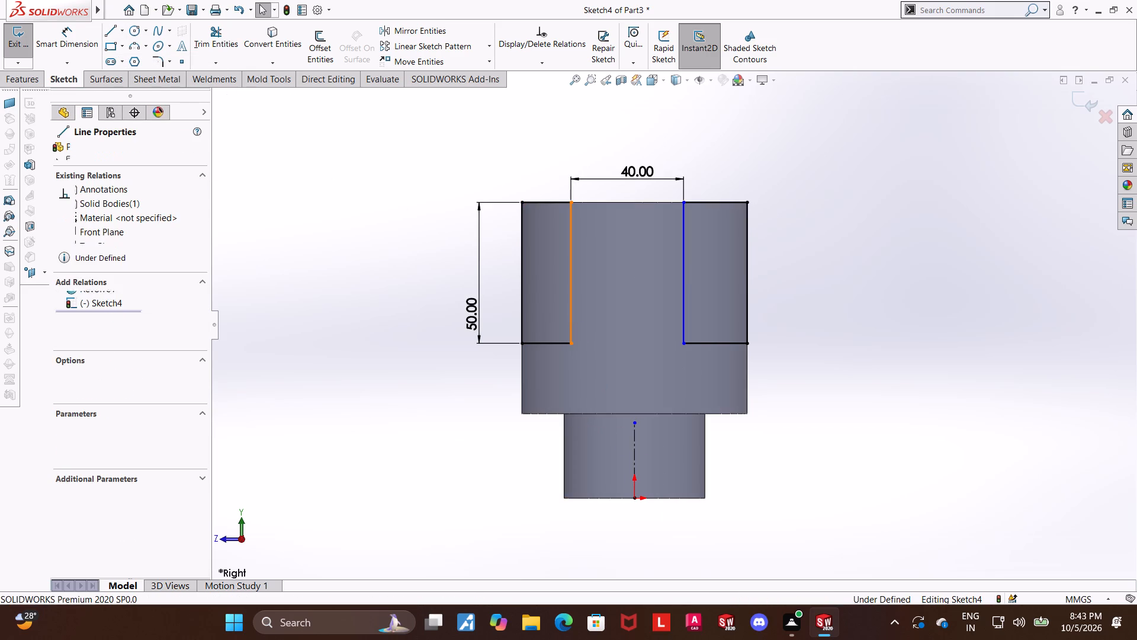
pyautogui.keyDown('ctrl'); pyautogui.click(636, 462); pyautogui.keyUp('ctrl')
pyautogui.keyDown('ctrl'); pyautogui.click(687, 308); pyautogui.keyUp('ctrl')
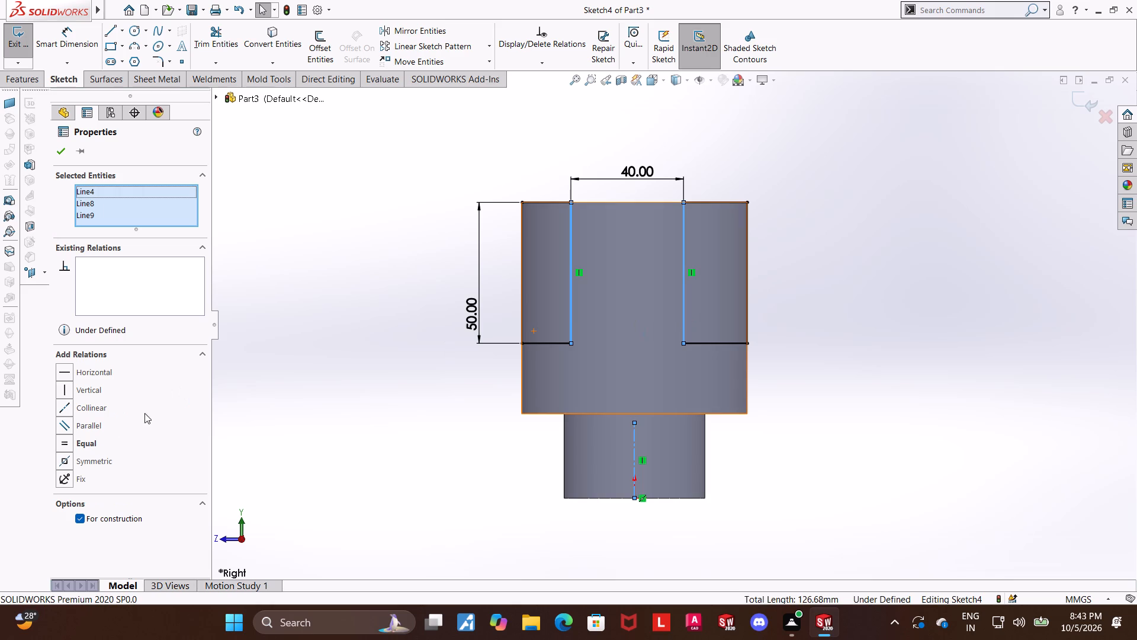
pyautogui.click(66, 458)
pyautogui.click(59, 151)
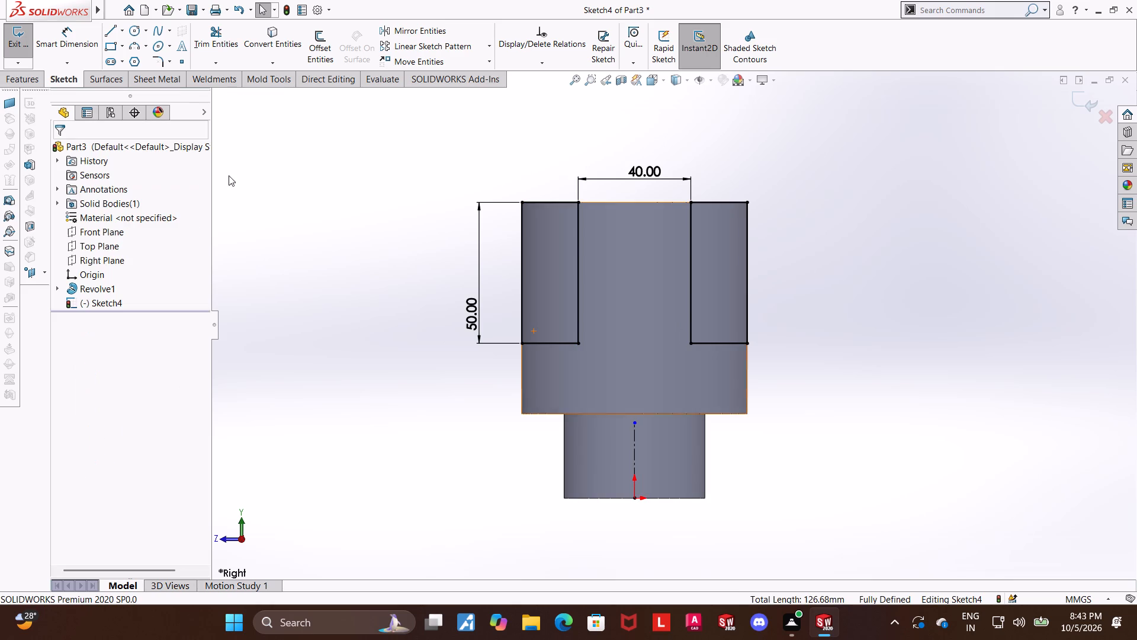
pyautogui.click(865, 291)
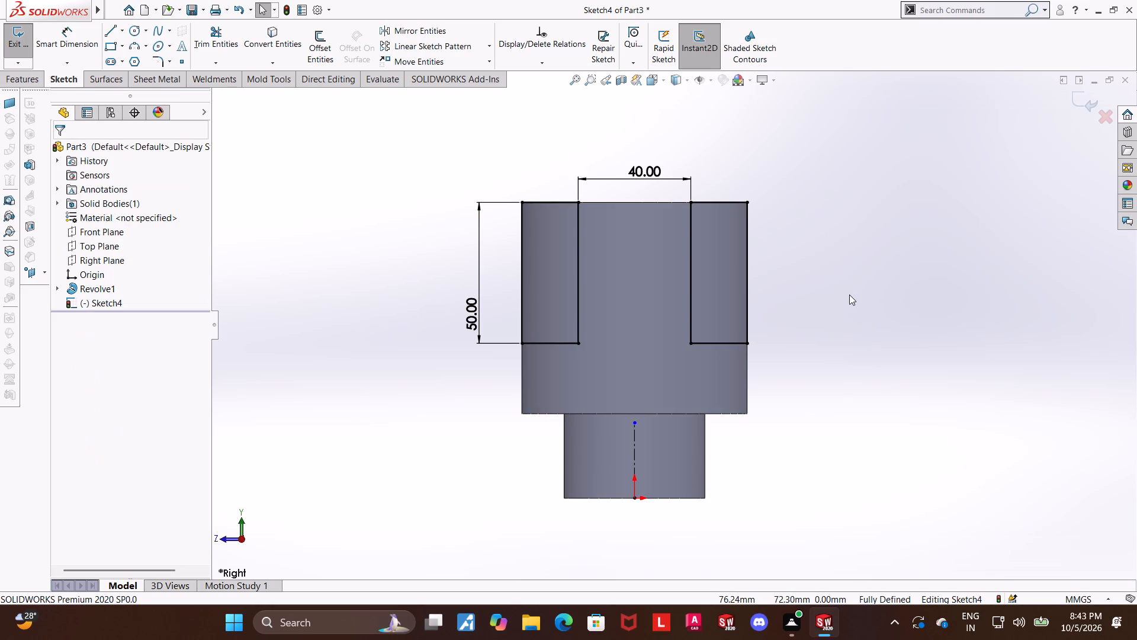
# Exit the sketch and cut-extrude both corner rectangles through the body with the Through All - Both end condition.
pyautogui.click(1086, 92)
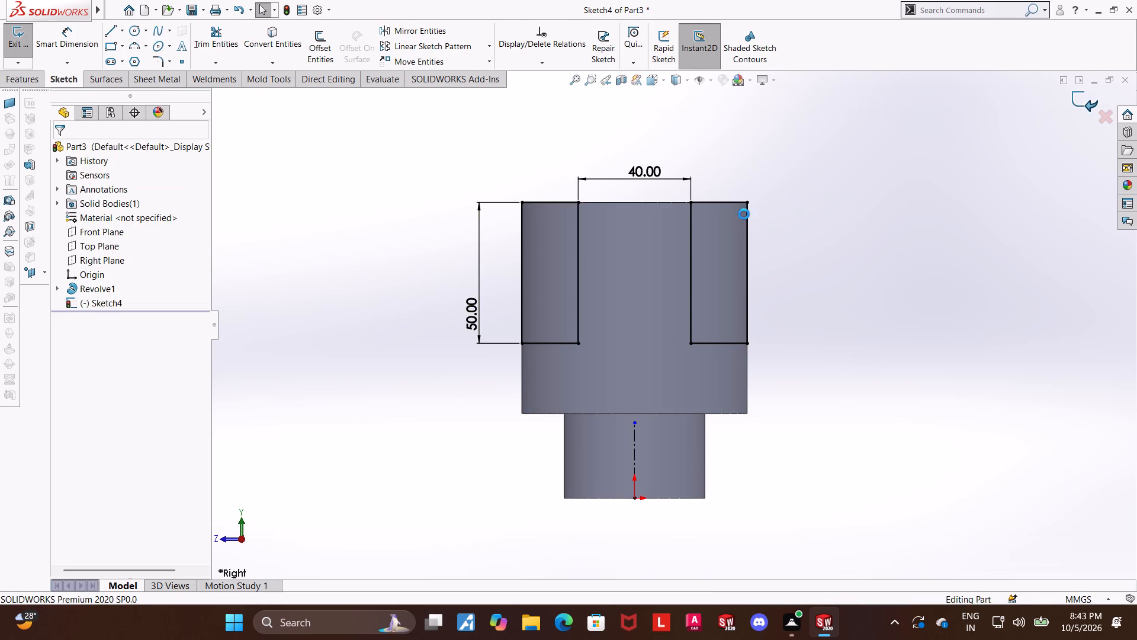
pyautogui.moveTo(745, 214); pyautogui.dragTo(827, 234, button='middle')
pyautogui.click(249, 184)
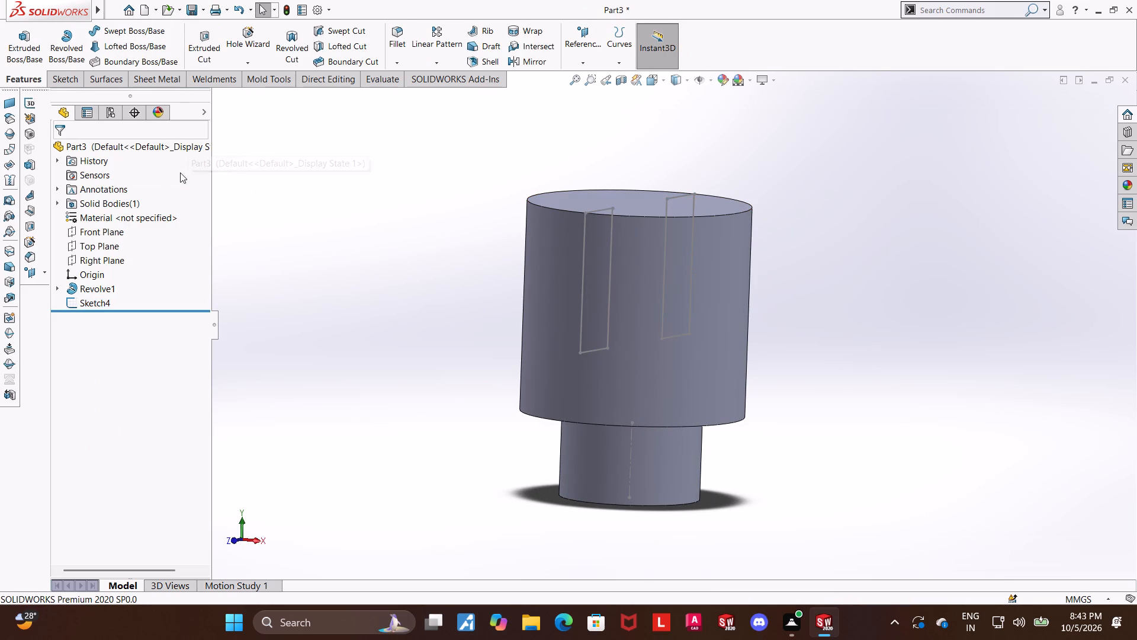
pyautogui.click(80, 307)
pyautogui.click(210, 46)
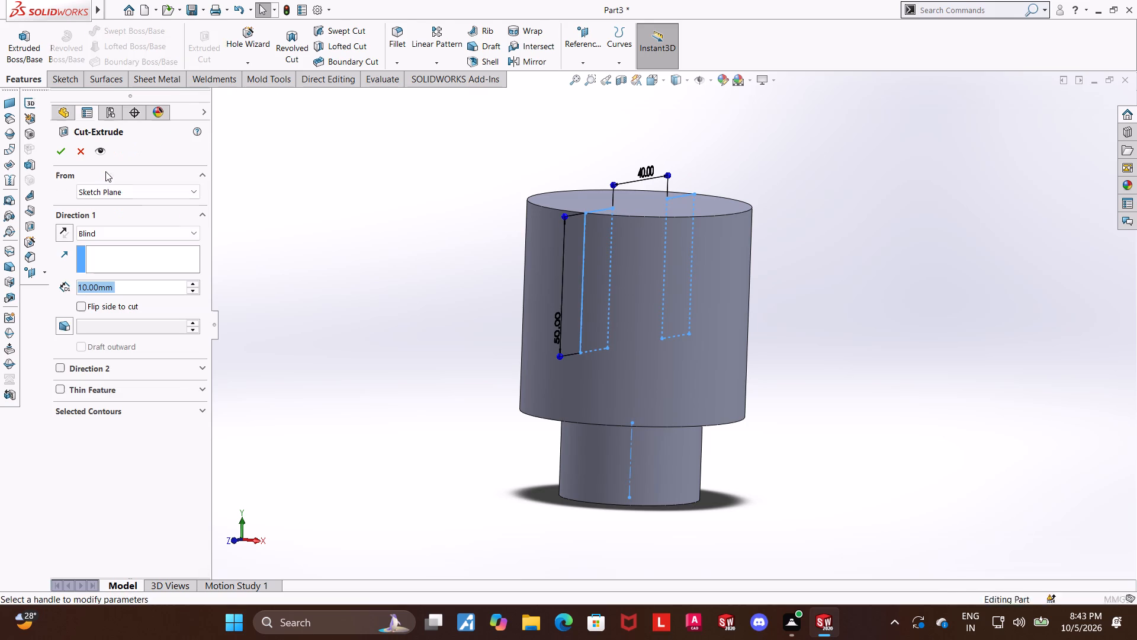
pyautogui.click(103, 229)
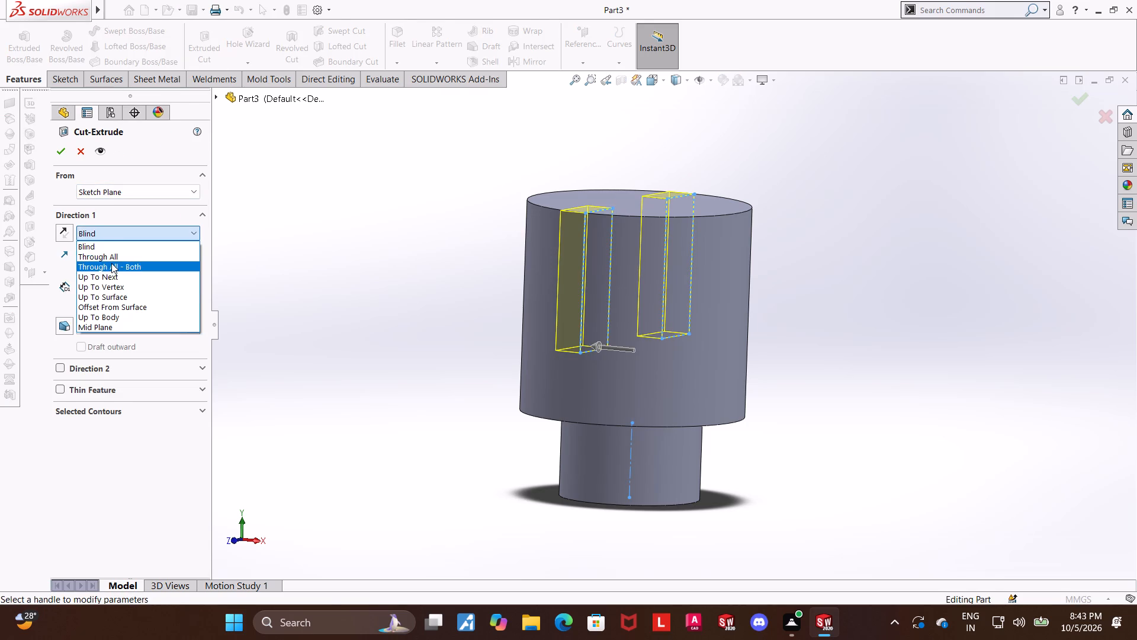
pyautogui.click(111, 263)
pyautogui.click(62, 153)
pyautogui.click(1123, 319)
# Examine the flat cuts on both sides of the upper body and the underside from several angles.
pyautogui.scroll(2, 1029, 318)
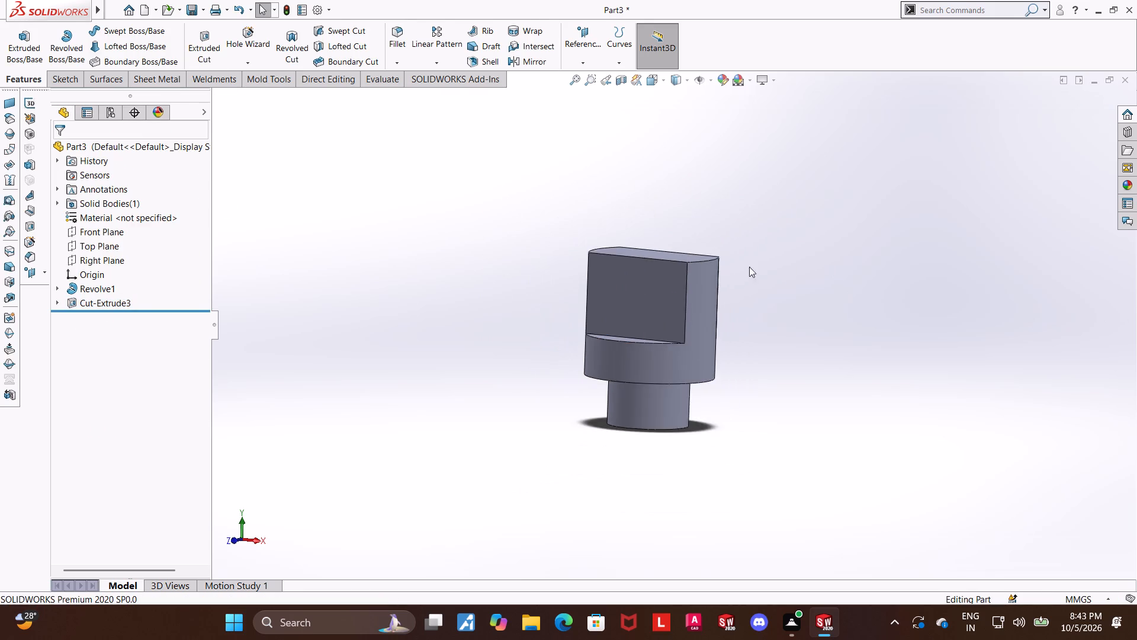
pyautogui.scroll(2, 749, 267)
pyautogui.moveTo(721, 290); pyautogui.dragTo(921, 275, button='middle')
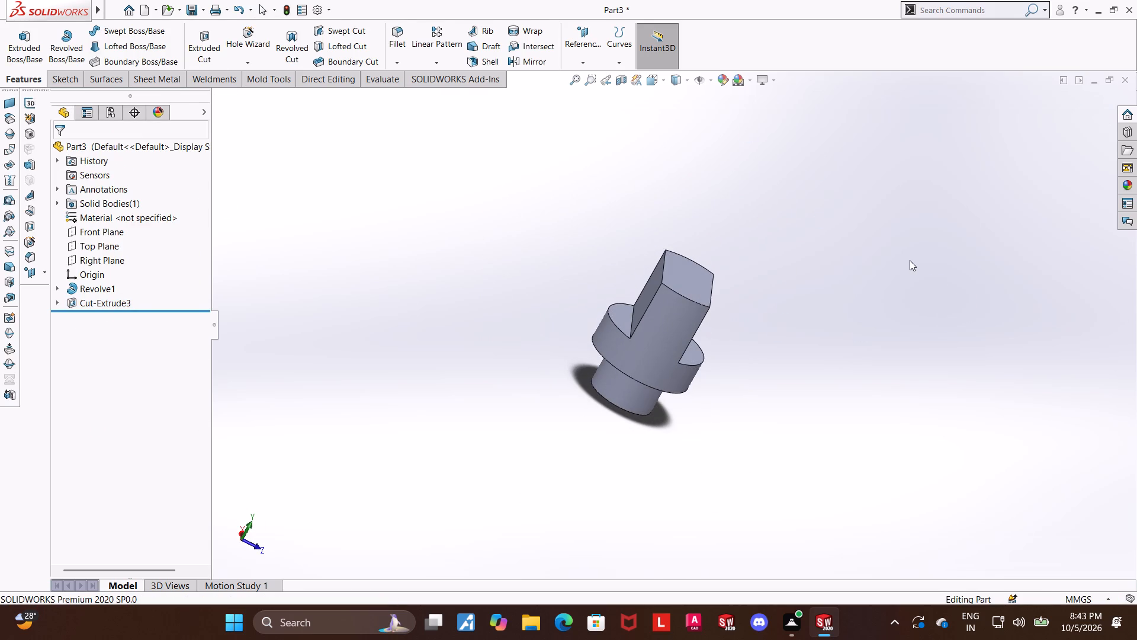
pyautogui.moveTo(955, 266); pyautogui.dragTo(875, 223, button='middle')
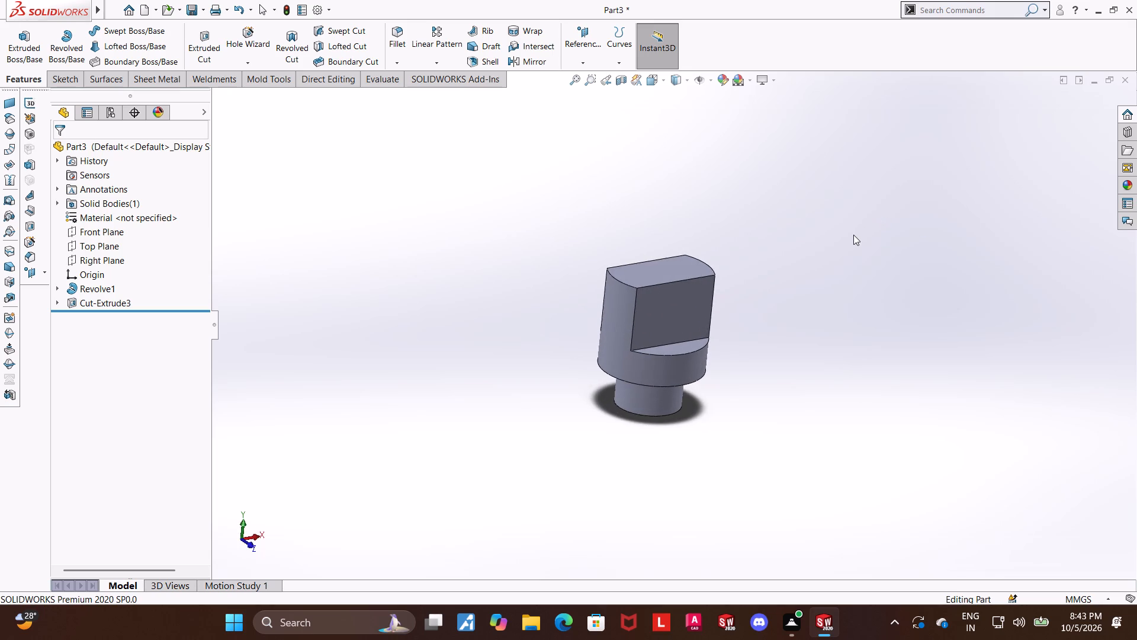
pyautogui.moveTo(843, 235); pyautogui.dragTo(855, 216, button='middle')
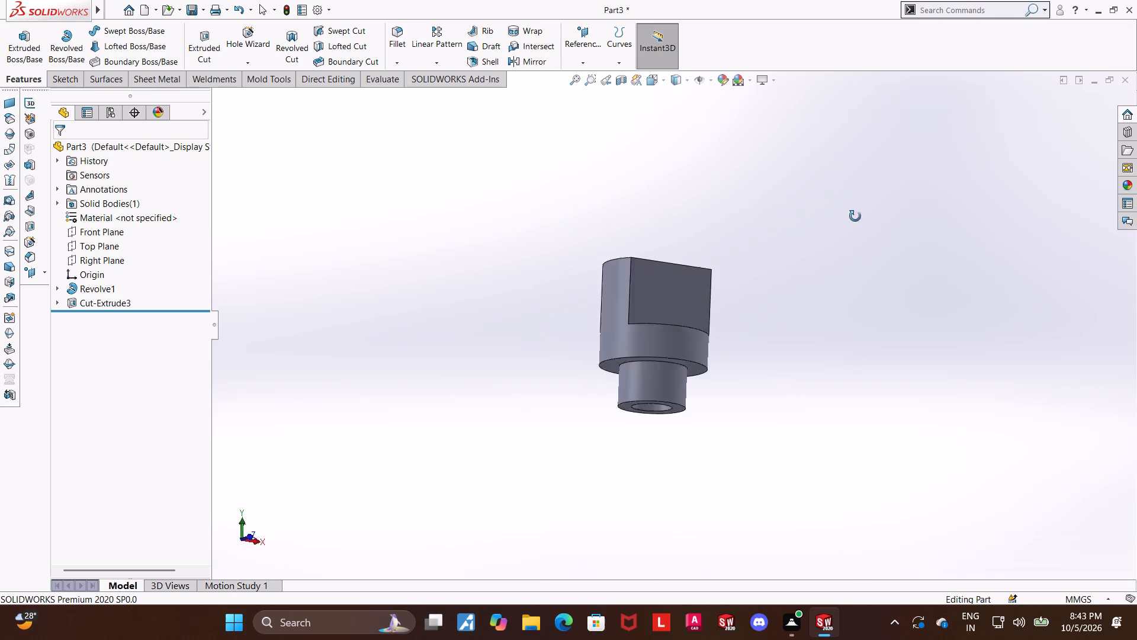
pyautogui.moveTo(855, 216); pyautogui.dragTo(845, 277, button='middle')
pyautogui.moveTo(833, 292); pyautogui.dragTo(733, 329, button='middle')
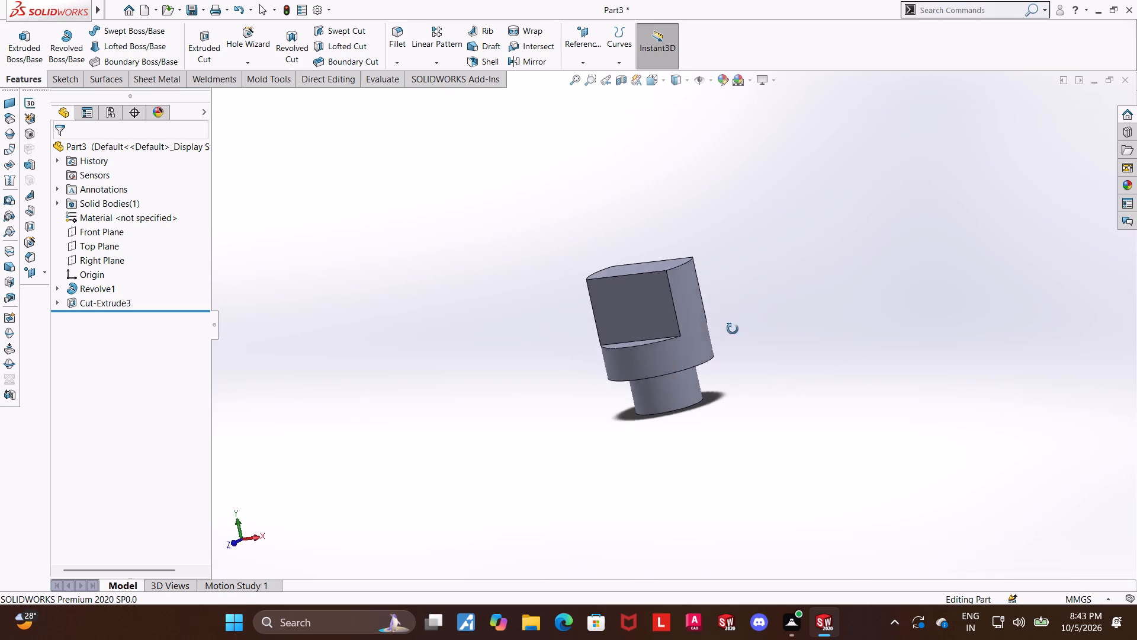
pyautogui.moveTo(733, 329); pyautogui.dragTo(831, 331, button='middle')
pyautogui.moveTo(762, 310); pyautogui.dragTo(791, 280, button='middle')
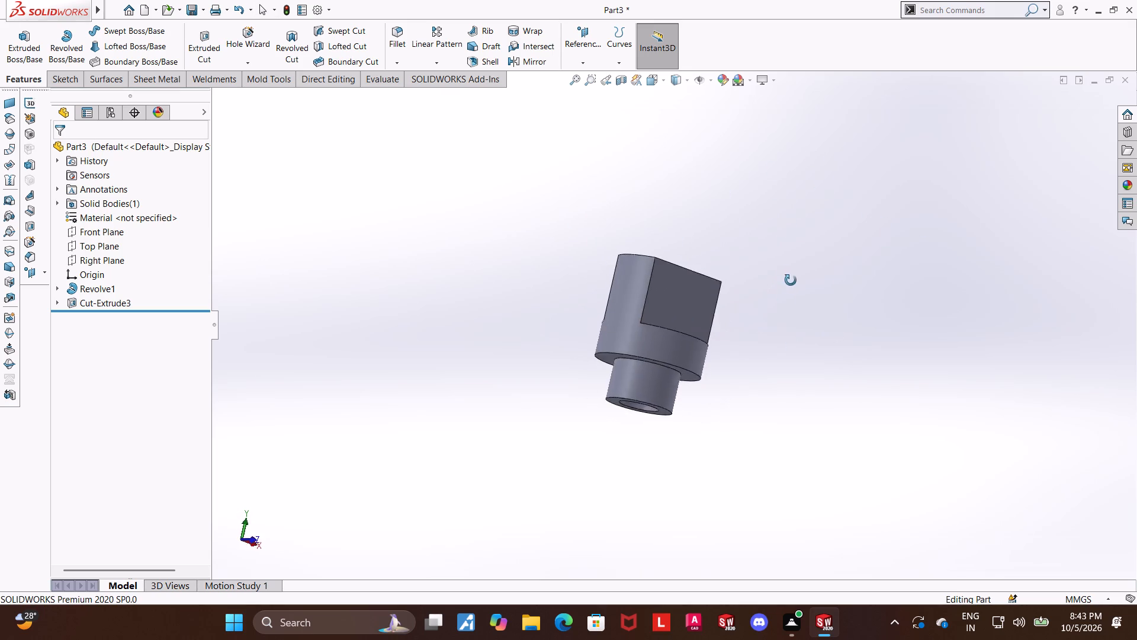
pyautogui.moveTo(791, 280); pyautogui.dragTo(738, 292, button='middle')
# Start a new sketch on the Front Plane, facing the cut body squarely.
pyautogui.click(94, 234)
pyautogui.click(99, 223)
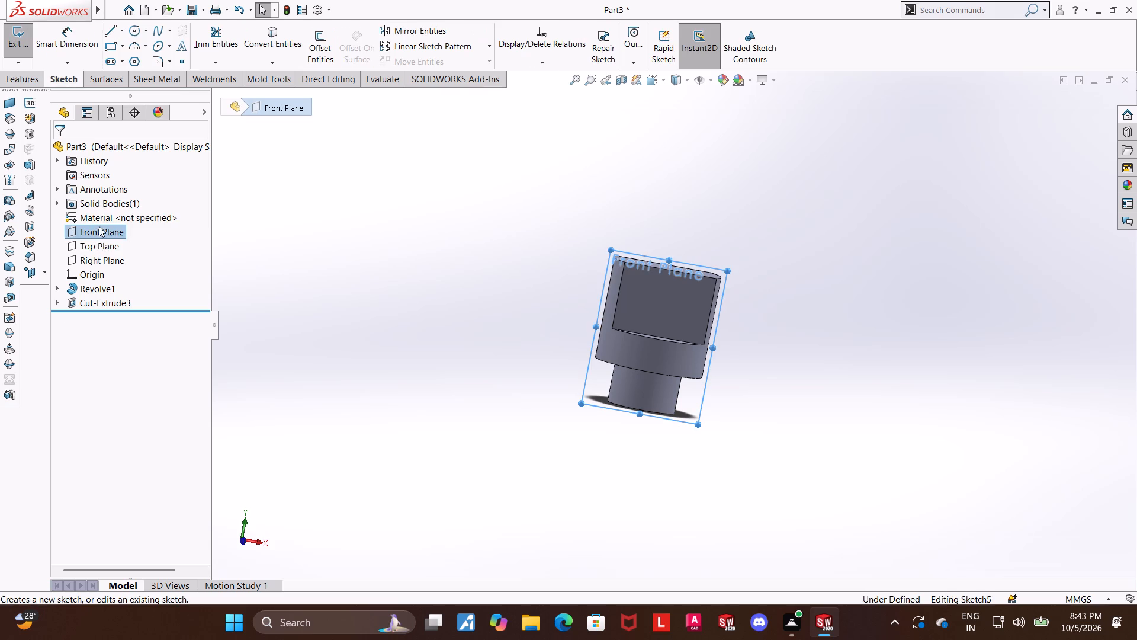
pyautogui.click(101, 316)
pyautogui.click(130, 302)
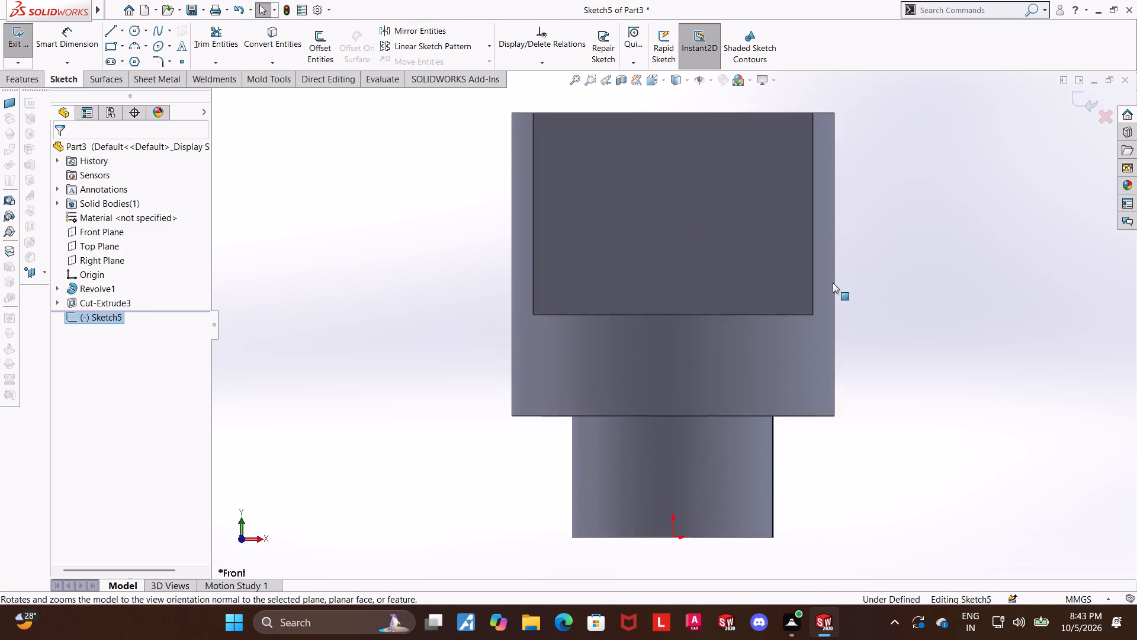
pyautogui.scroll(1, 831, 288)
pyautogui.click(958, 301)
pyautogui.scroll(2, 958, 301)
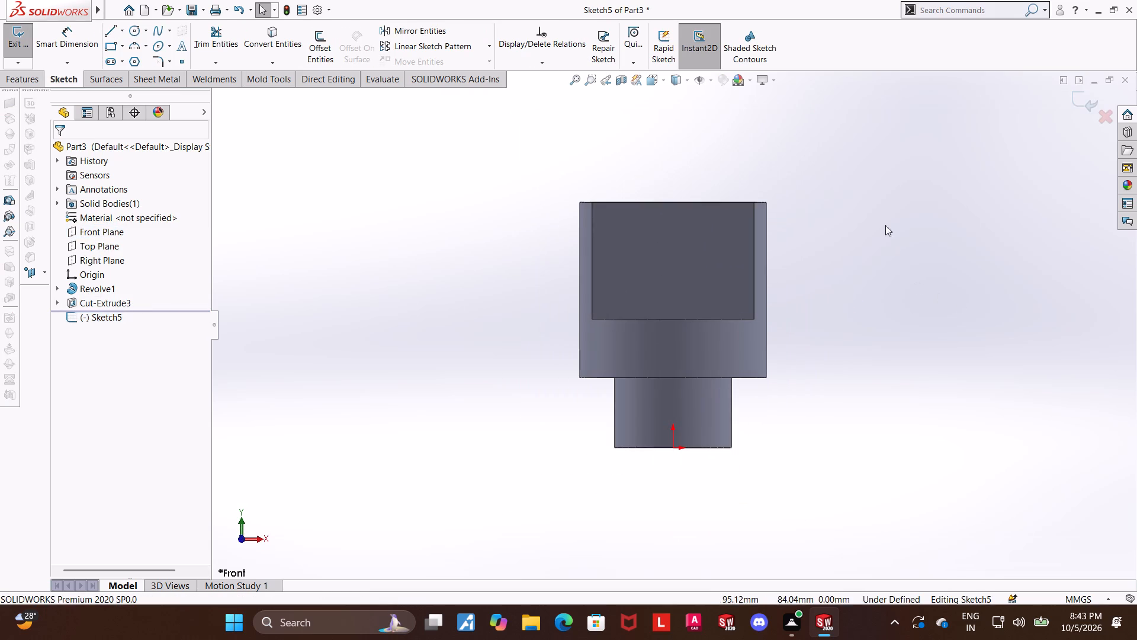
# Sketch a closed right triangle about 20 mm wide and 28 mm tall on the body's upper left corner.
pyautogui.scroll(-2, 836, 204)
pyautogui.scroll(2, 577, 373)
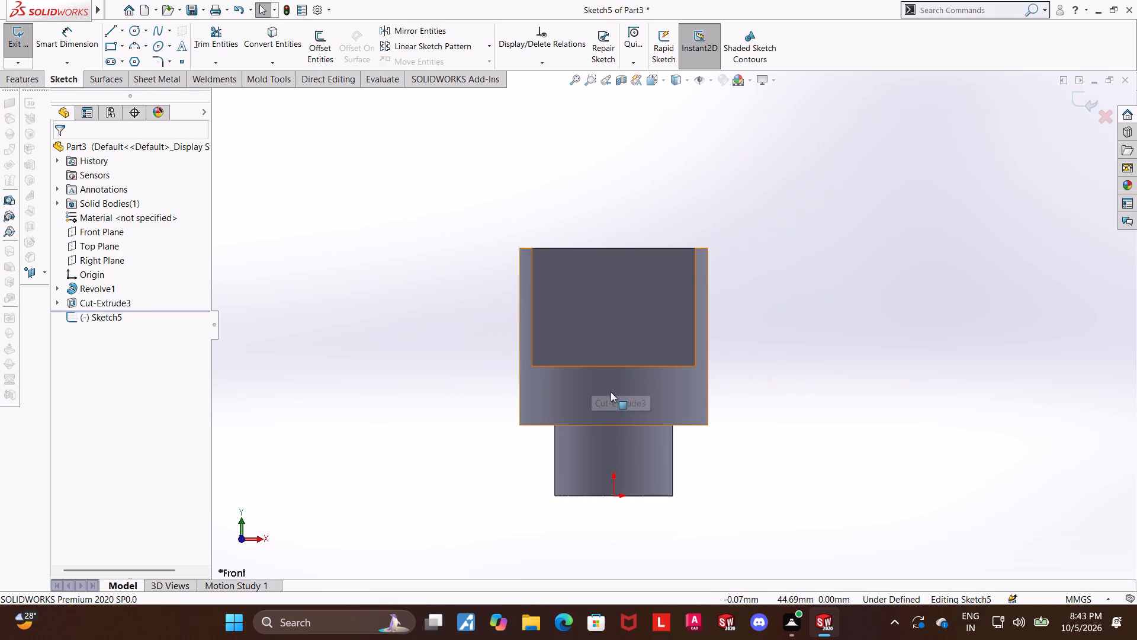
pyautogui.scroll(-1, 599, 408)
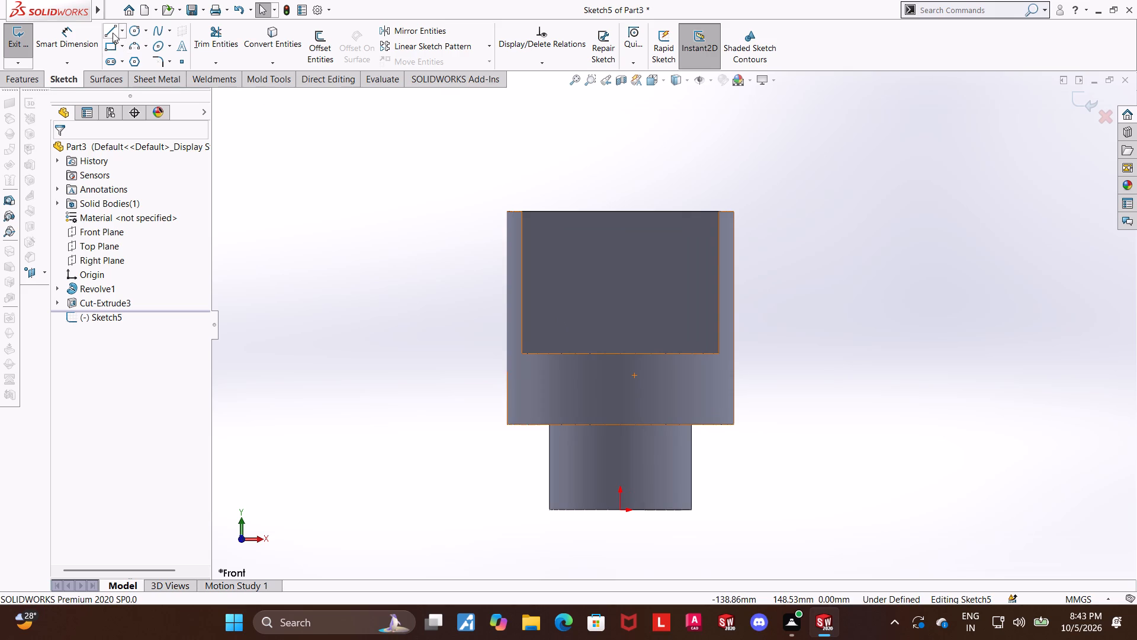
pyautogui.click(111, 31)
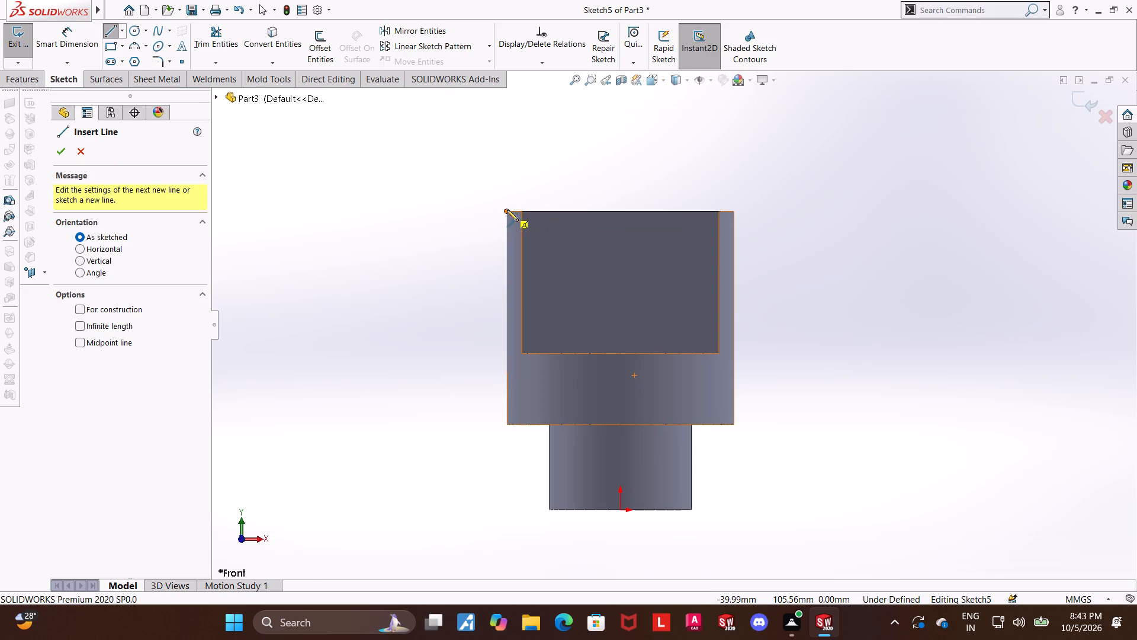
pyautogui.click(507, 210)
pyautogui.click(564, 212)
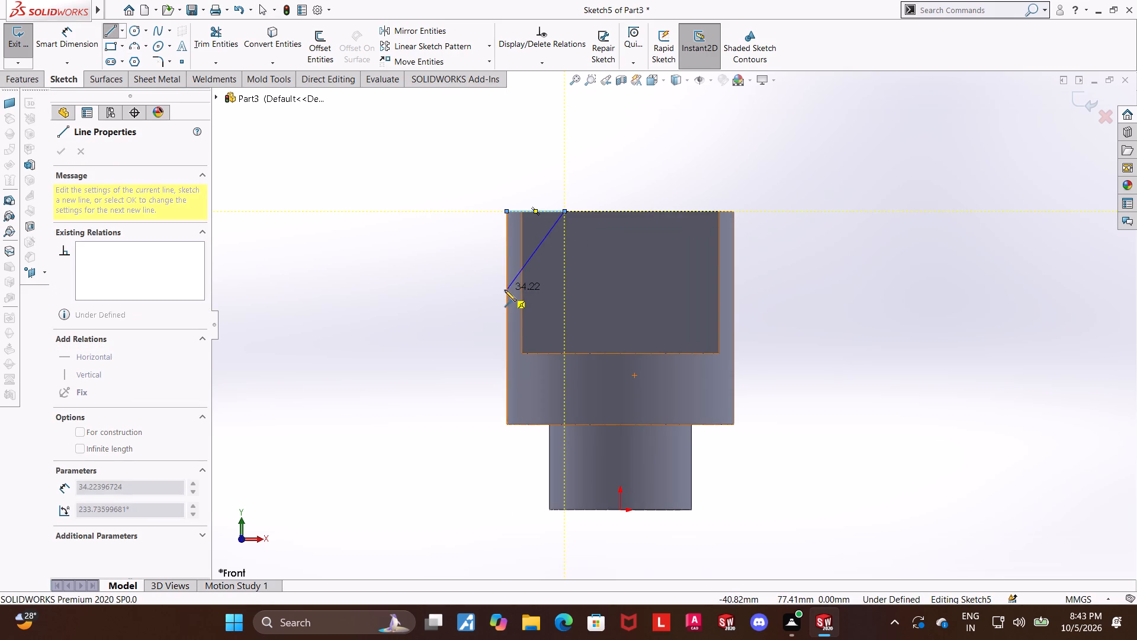
pyautogui.click(505, 290)
pyautogui.click(508, 214)
pyautogui.press('Escape')
pyautogui.press('Escape')
pyautogui.press('Escape')
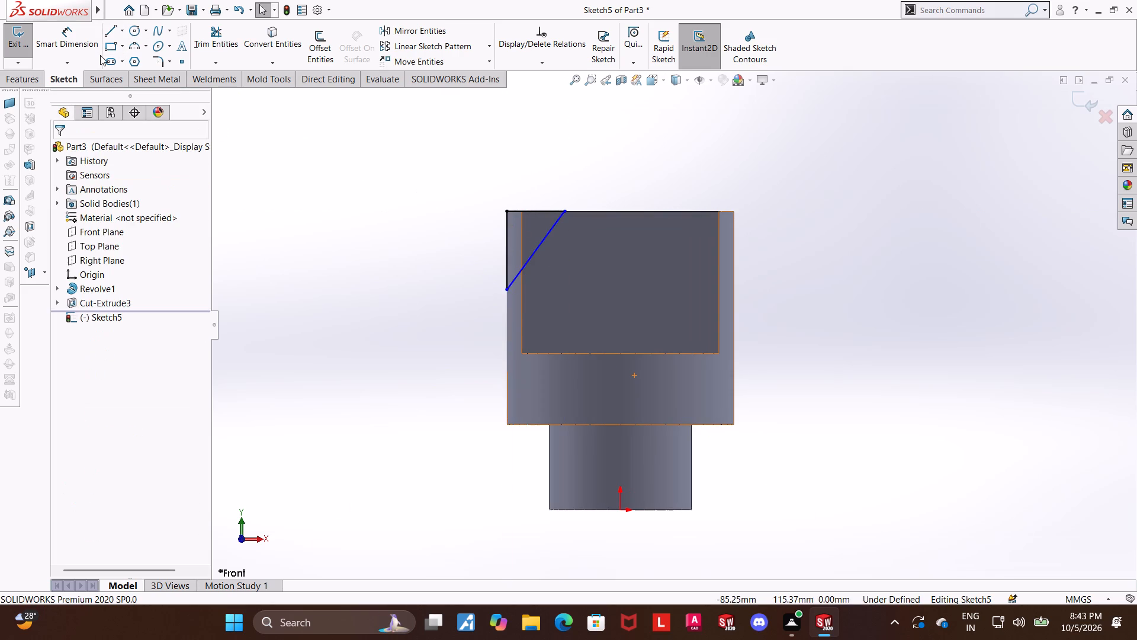
# Dimension the triangle's upper inner corner at a horizontal distance of 20 mm from the origin.
pyautogui.click(70, 31)
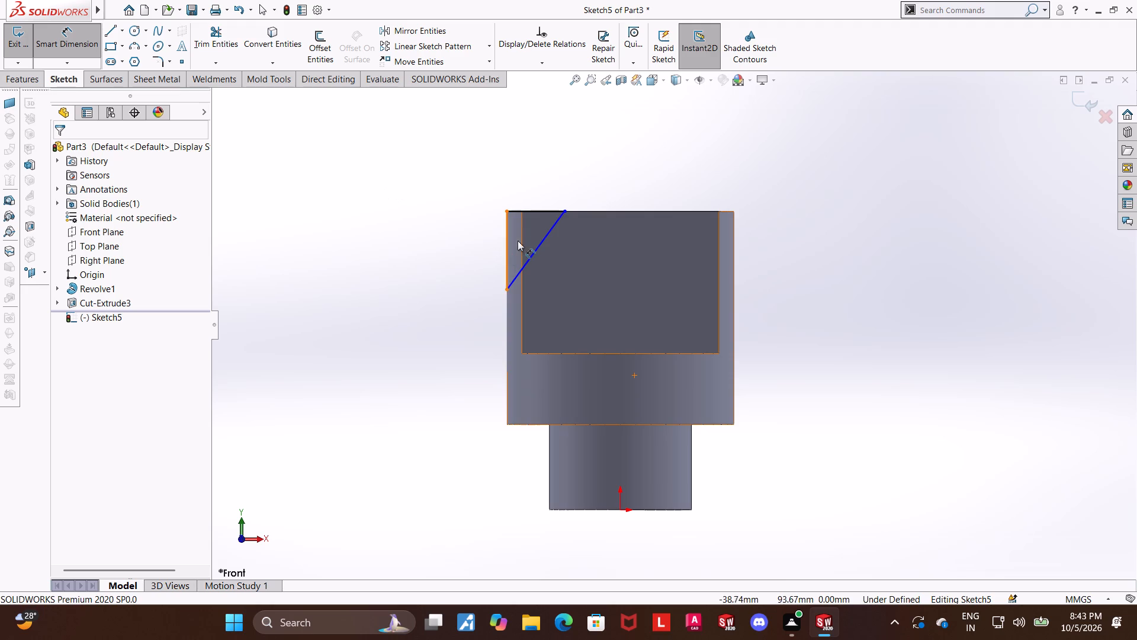
pyautogui.click(566, 210)
pyautogui.click(621, 509)
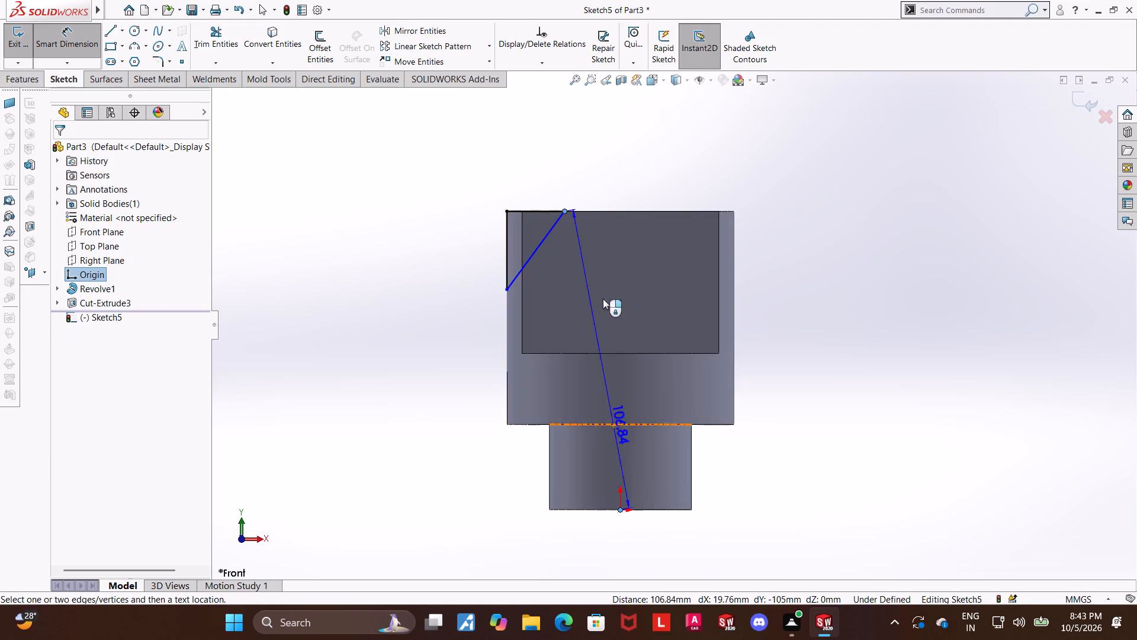
pyautogui.click(598, 188)
pyautogui.write('20')
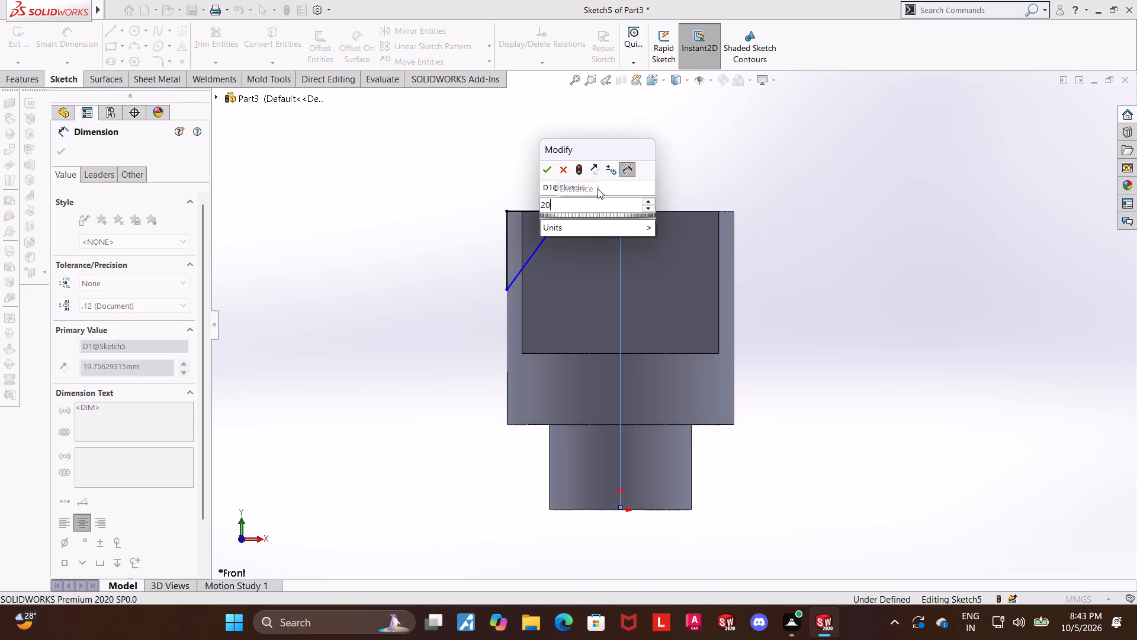
pyautogui.press('Return')
pyautogui.press('Escape')
pyautogui.press('Escape')
# Dimension the triangle's lower corner at a vertical distance of 70 mm from the origin.
pyautogui.click(82, 35)
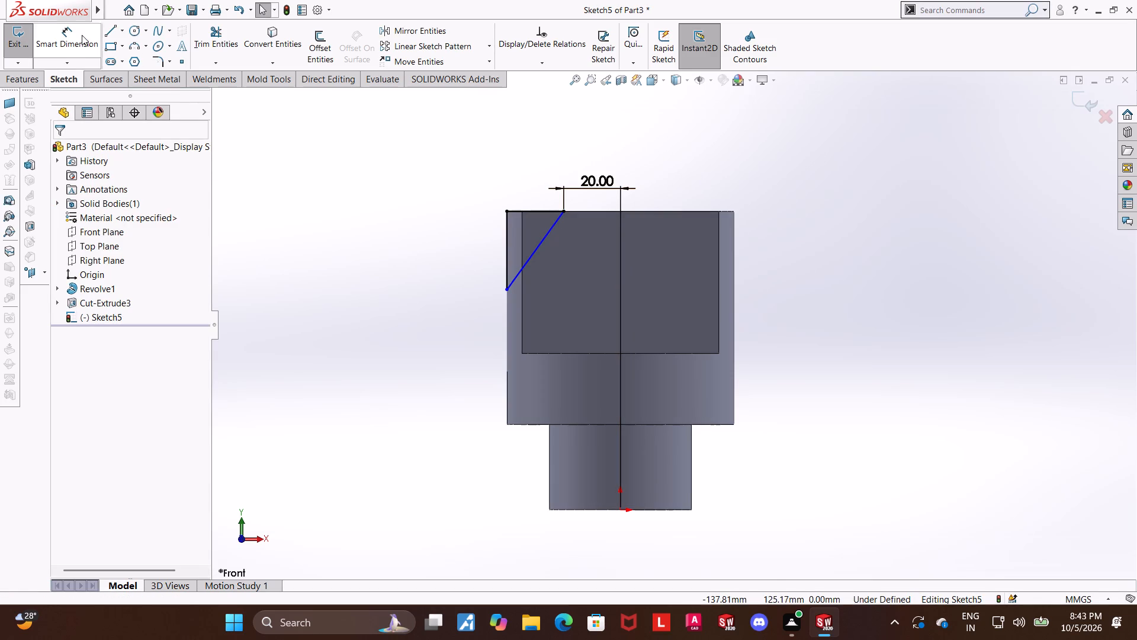
pyautogui.click(506, 291)
pyautogui.click(618, 513)
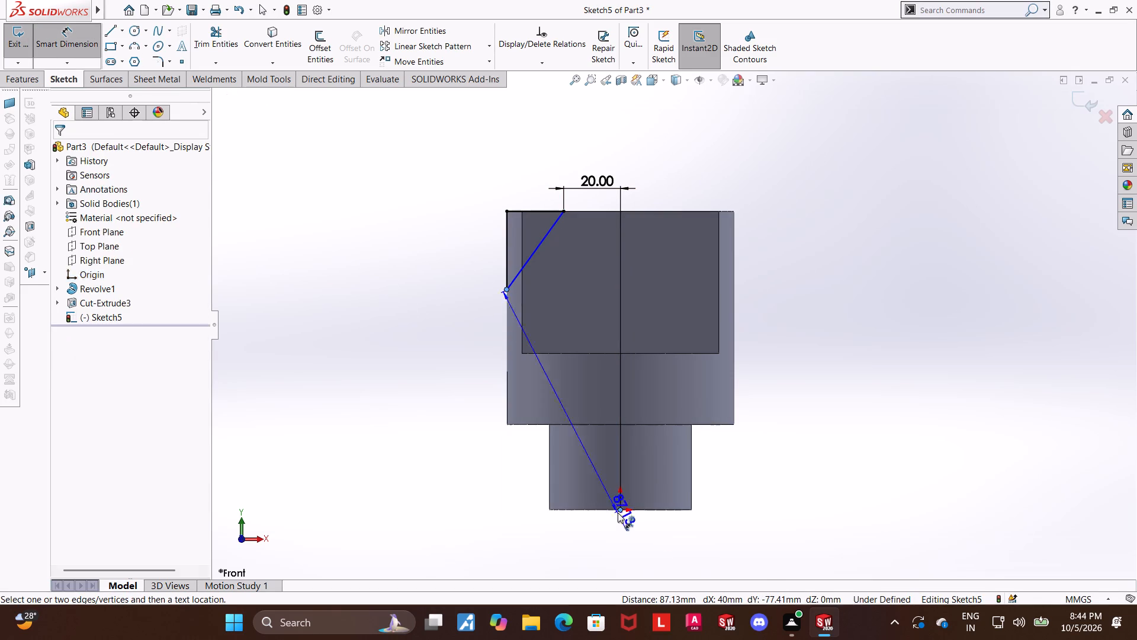
pyautogui.click(392, 488)
pyautogui.write('70')
pyautogui.press('Return')
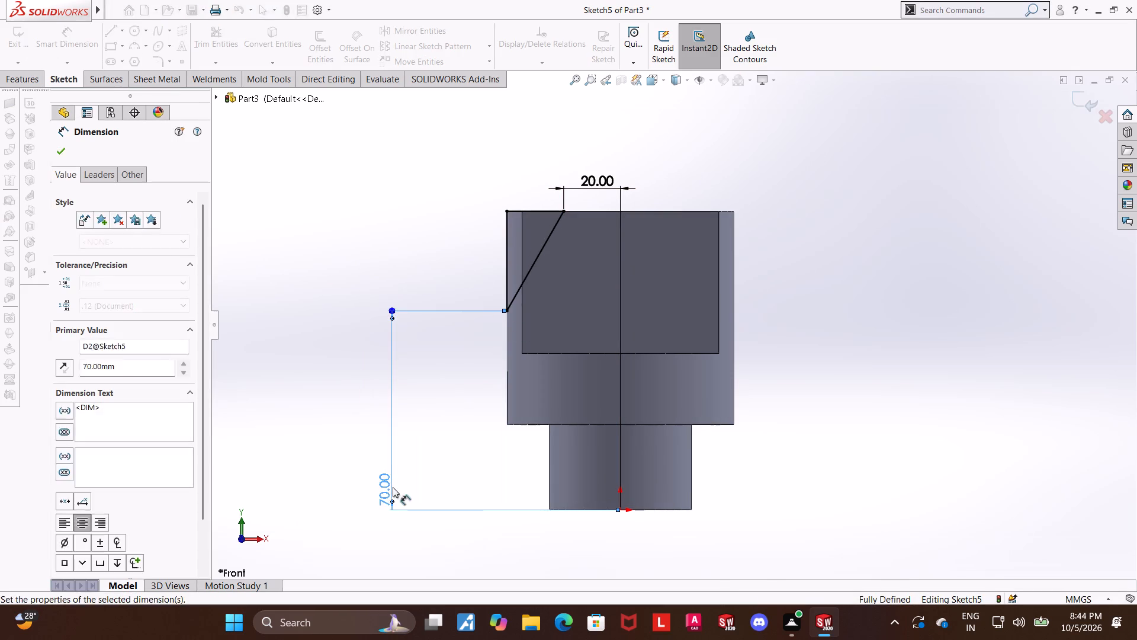
pyautogui.press('Escape')
pyautogui.press('Escape')
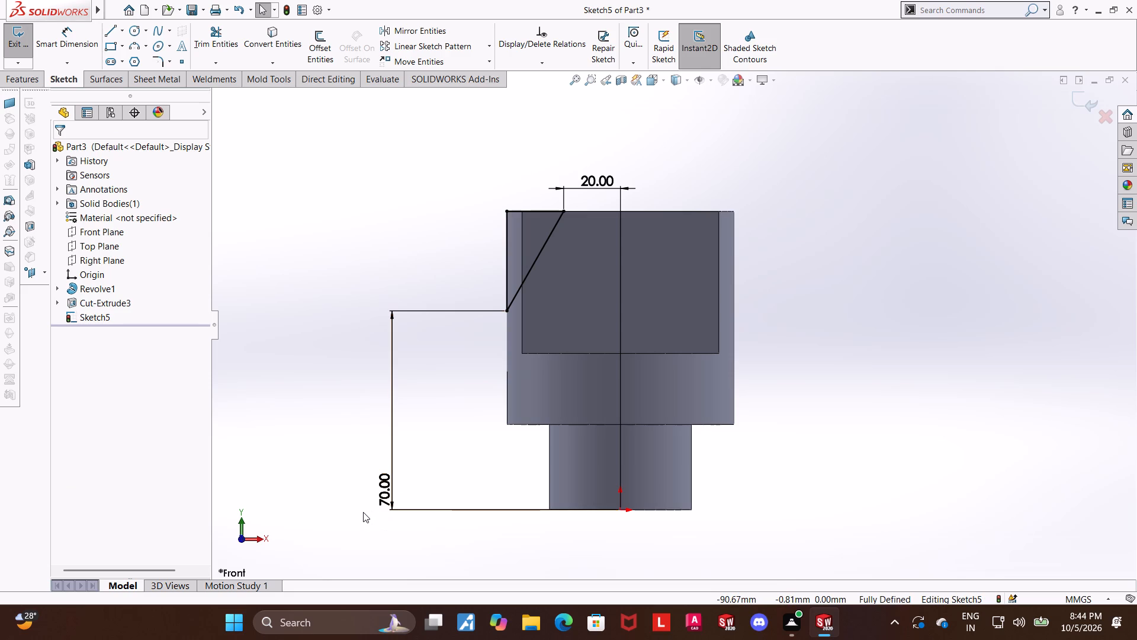
pyautogui.click(898, 404)
pyautogui.press('Escape')
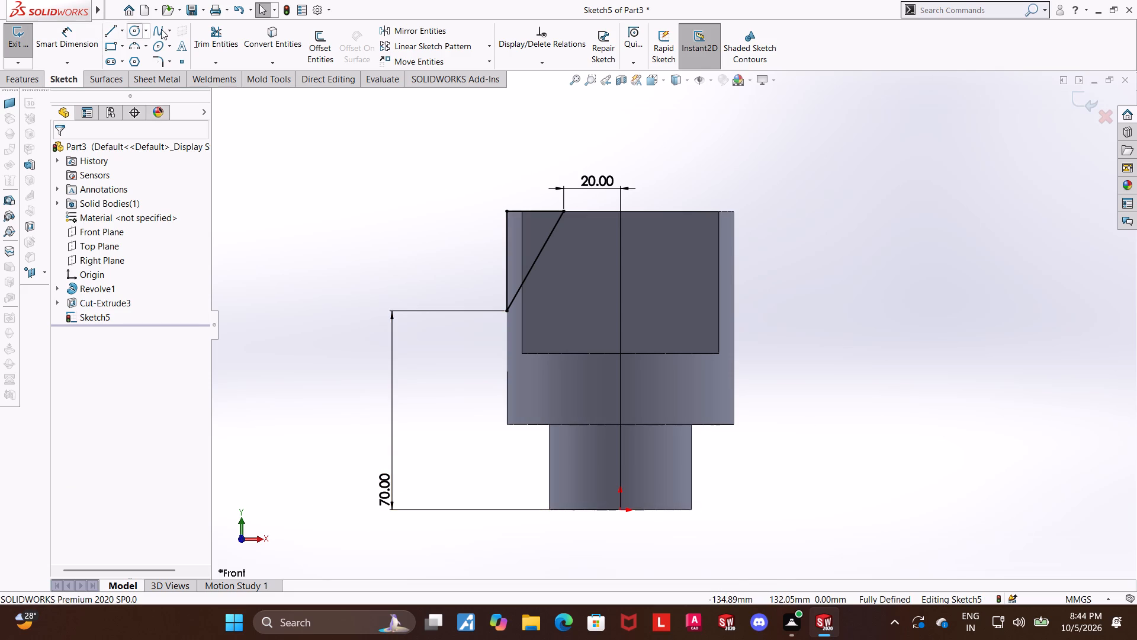
# Draw a short vertical centerline upward from the origin.
pyautogui.click(121, 33)
pyautogui.click(125, 67)
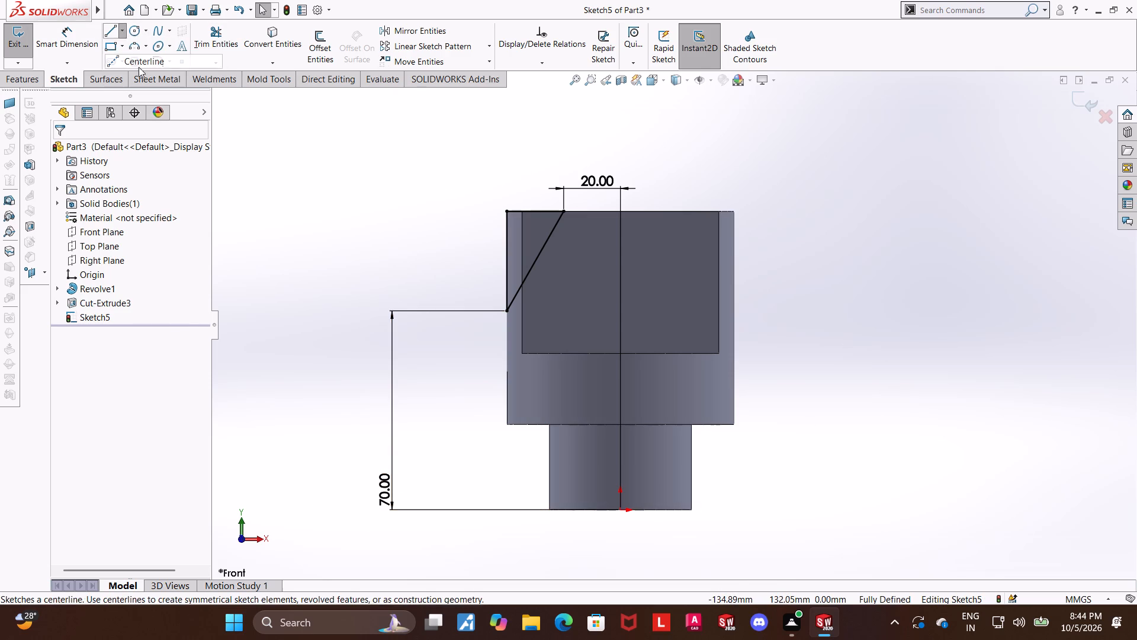
pyautogui.click(621, 510)
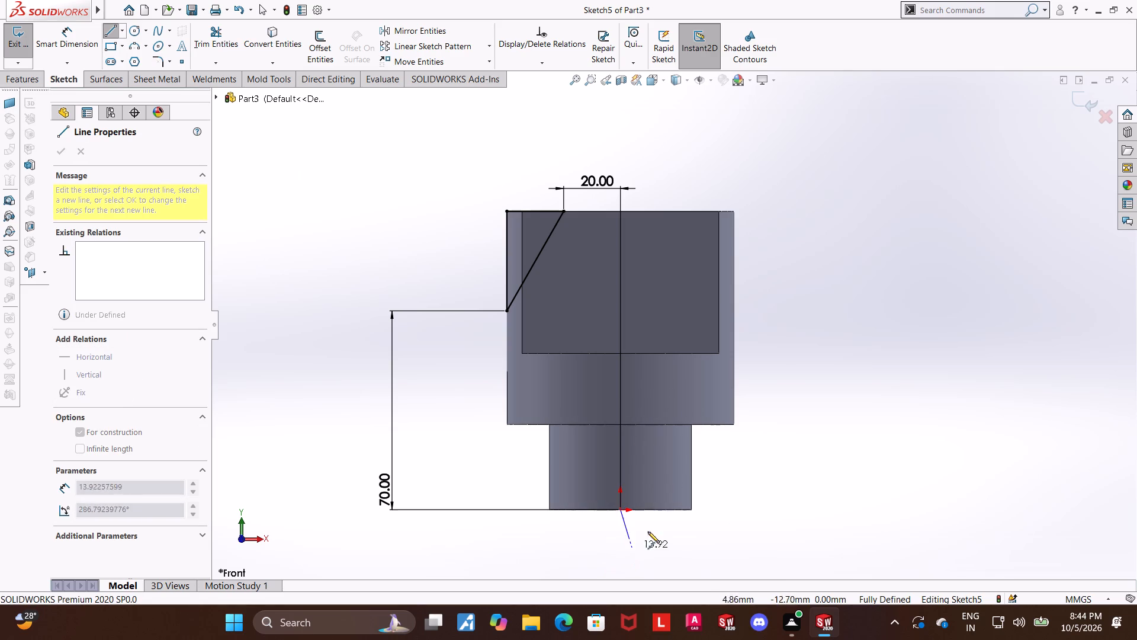
pyautogui.click(621, 447)
pyautogui.press('Escape')
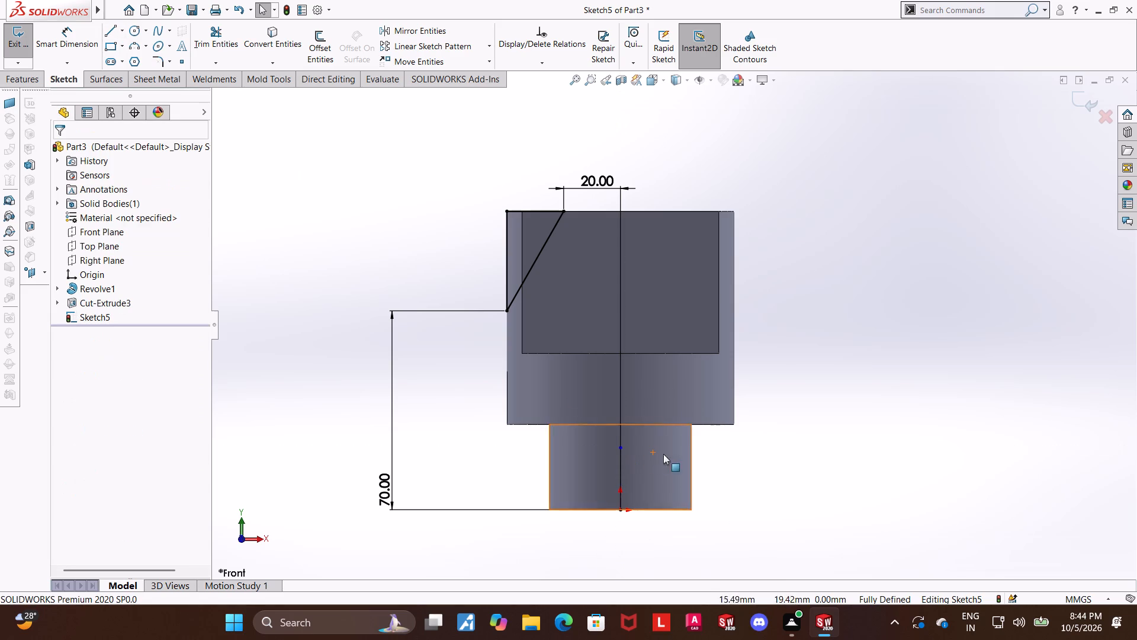
pyautogui.press('Escape')
pyautogui.press('Escape')
# Mirror the triangle's three lines about the vertical centerline, keeping the original.
pyautogui.click(396, 33)
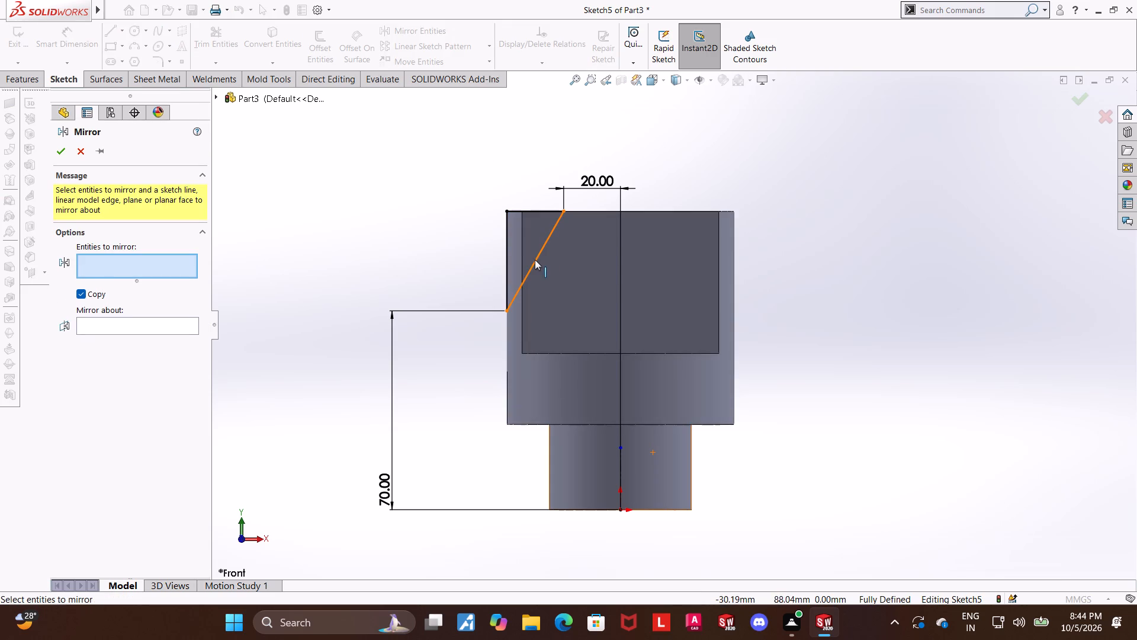
pyautogui.click(535, 260)
pyautogui.click(506, 252)
pyautogui.click(529, 212)
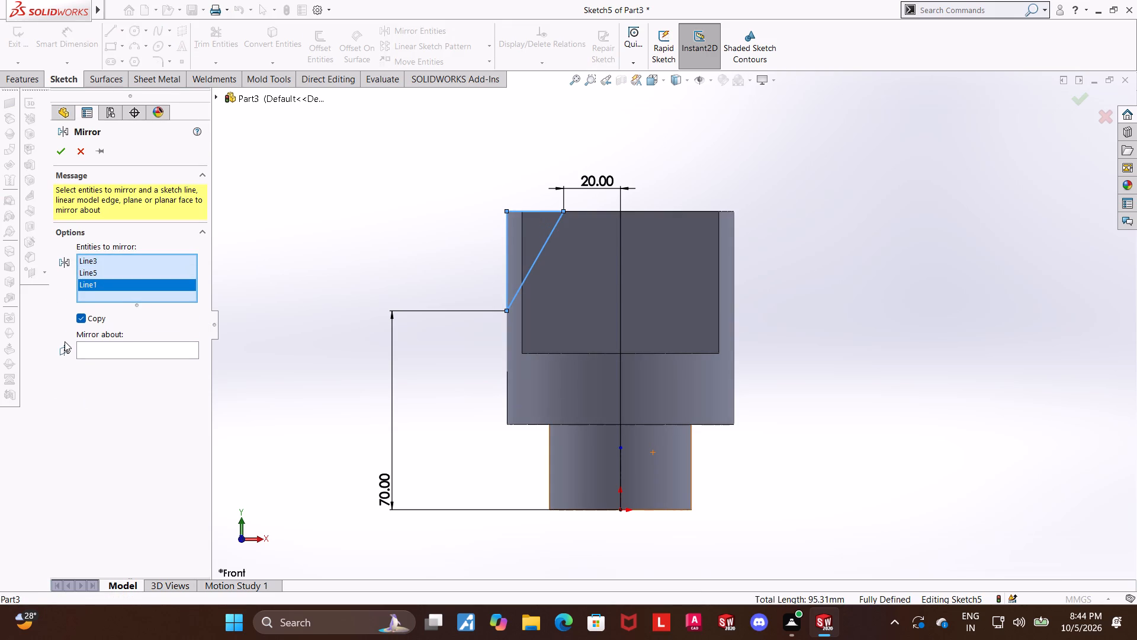
pyautogui.click(85, 350)
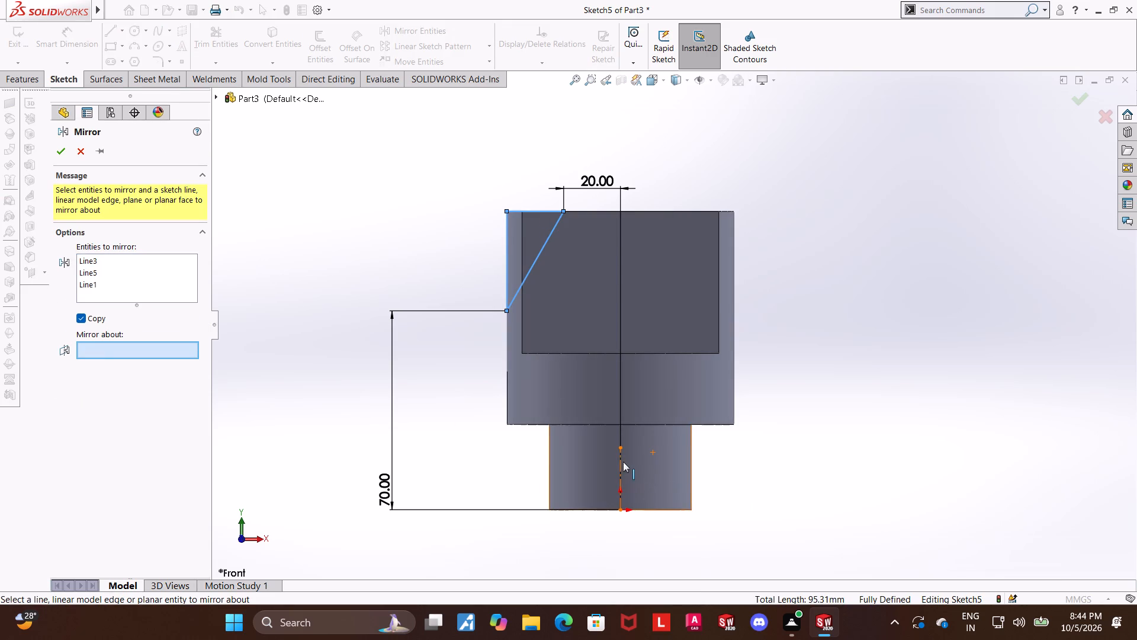
pyautogui.click(623, 462)
pyautogui.click(57, 151)
pyautogui.click(333, 220)
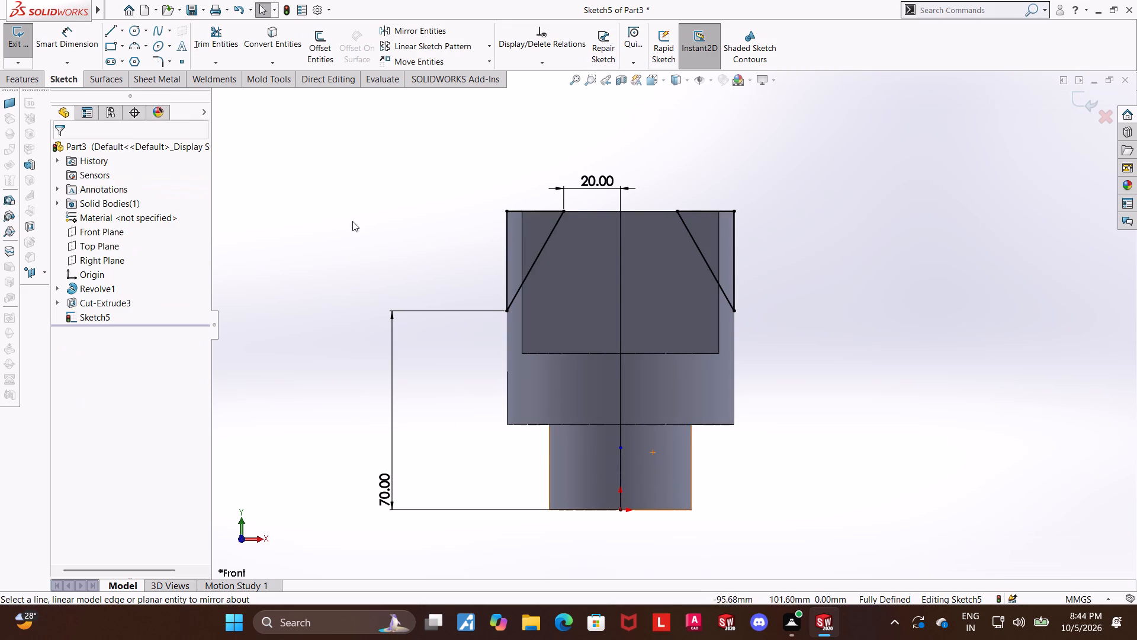
# Sketch a corner rectangle about 36 mm wide between the two triangles, extending below the flat cut face.
pyautogui.scroll(-1, 856, 431)
pyautogui.scroll(2, 575, 351)
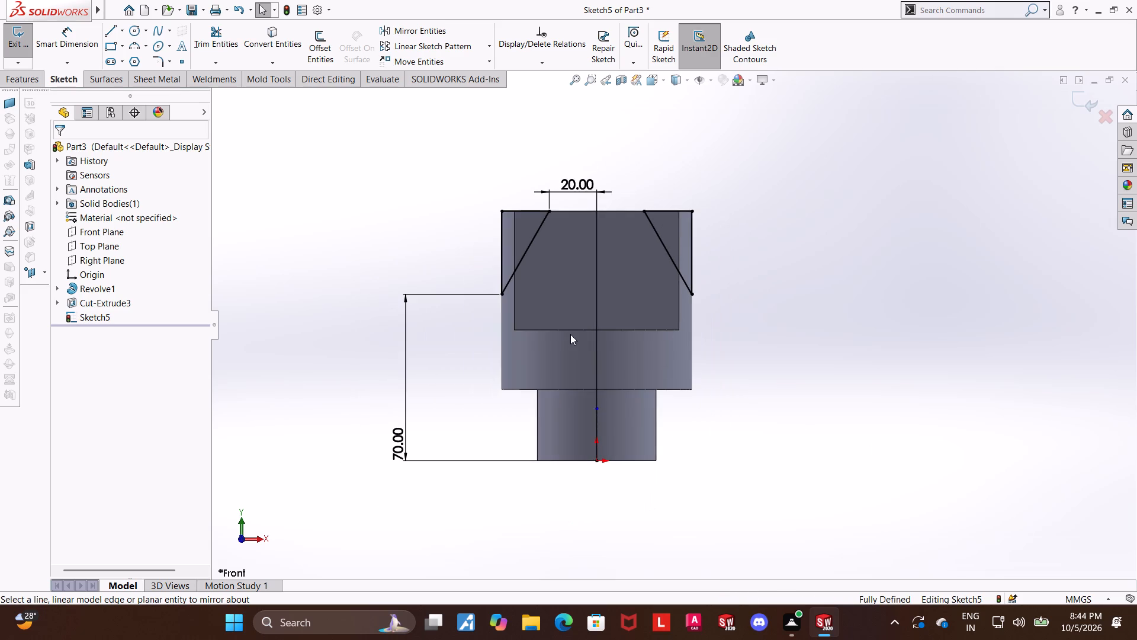
pyautogui.scroll(-1, 576, 257)
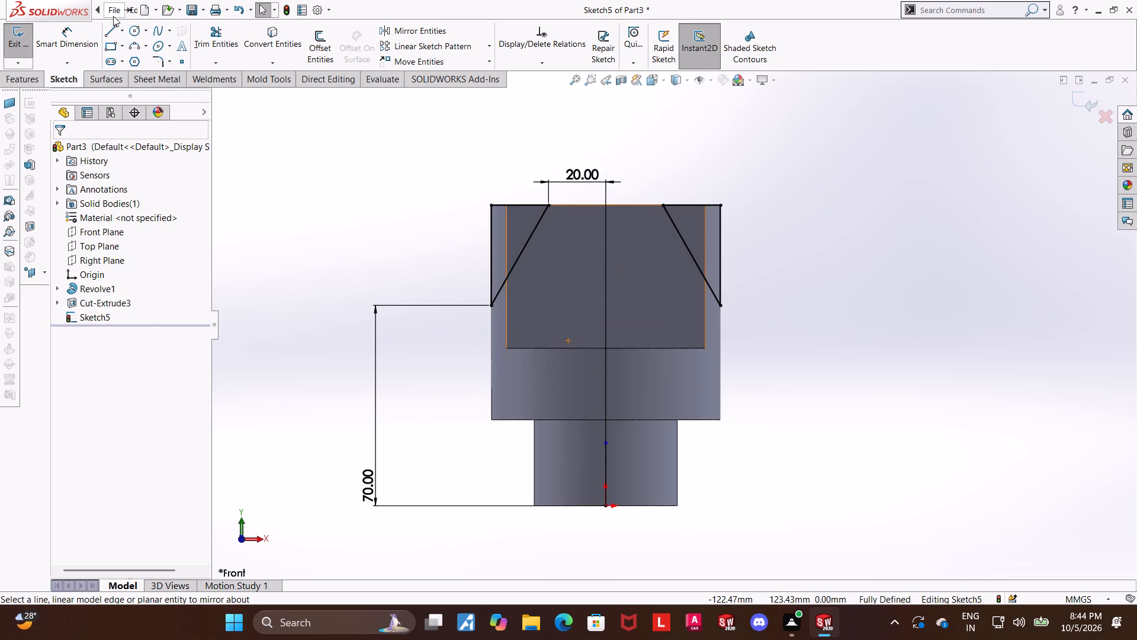
pyautogui.click(112, 50)
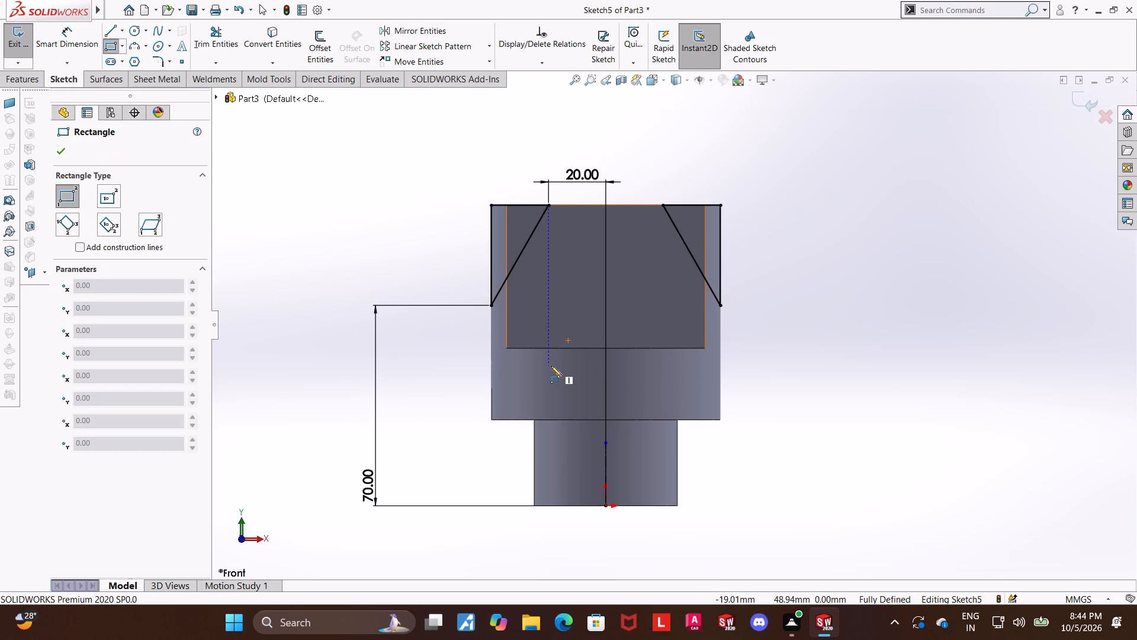
pyautogui.click(559, 373)
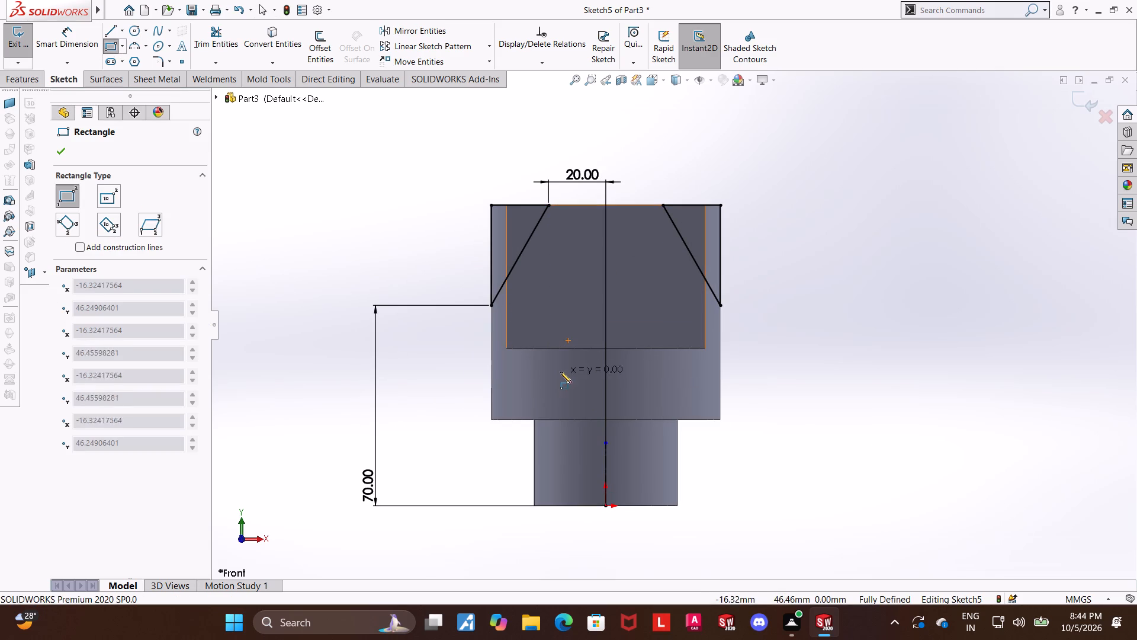
pyautogui.click(661, 241)
pyautogui.press('Escape')
pyautogui.press('Escape')
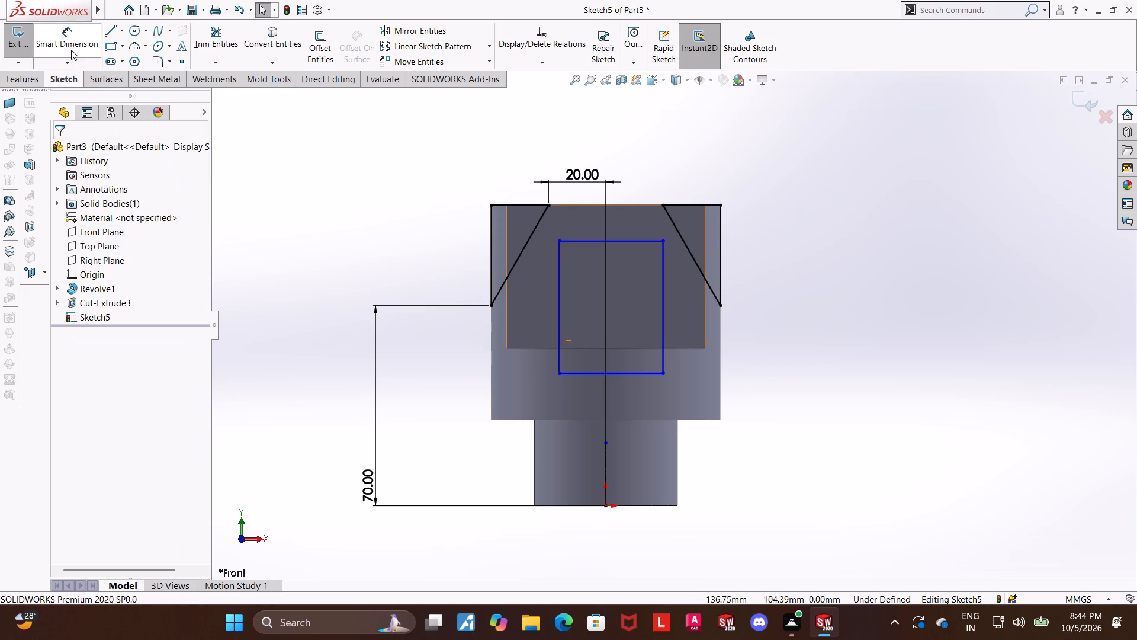
# Dimension the rectangle's bottom line 10 mm below the lower edge of the flat cut face.
pyautogui.click(69, 42)
pyautogui.click(644, 349)
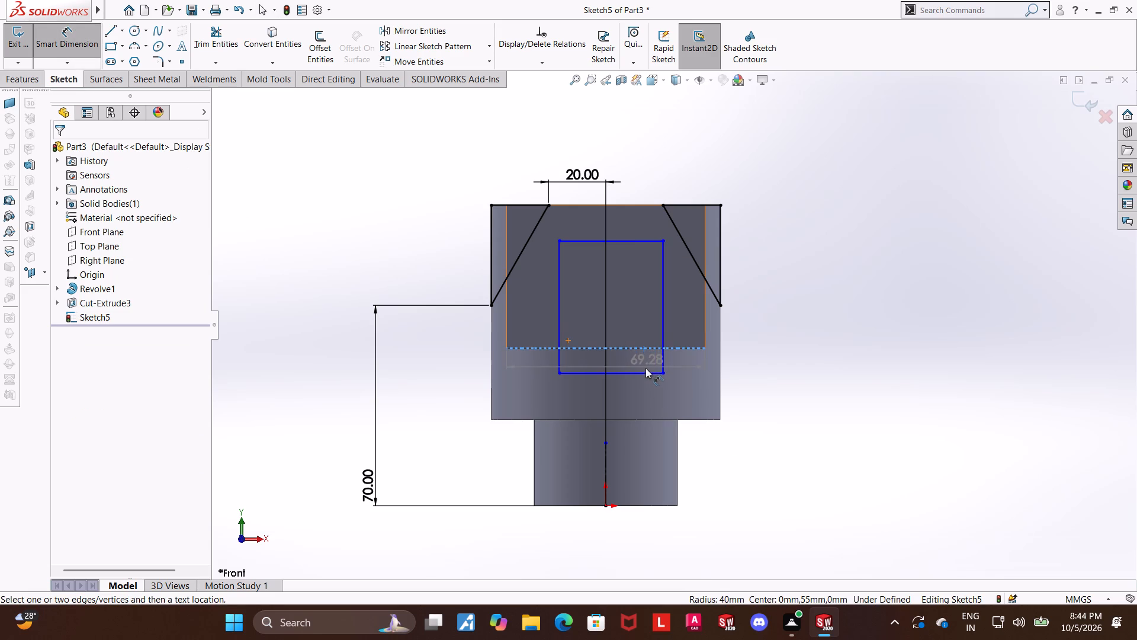
pyautogui.click(644, 373)
pyautogui.click(694, 366)
pyautogui.write('10')
pyautogui.press('Return')
pyautogui.press('Escape')
pyautogui.press('Escape')
pyautogui.press('Escape')
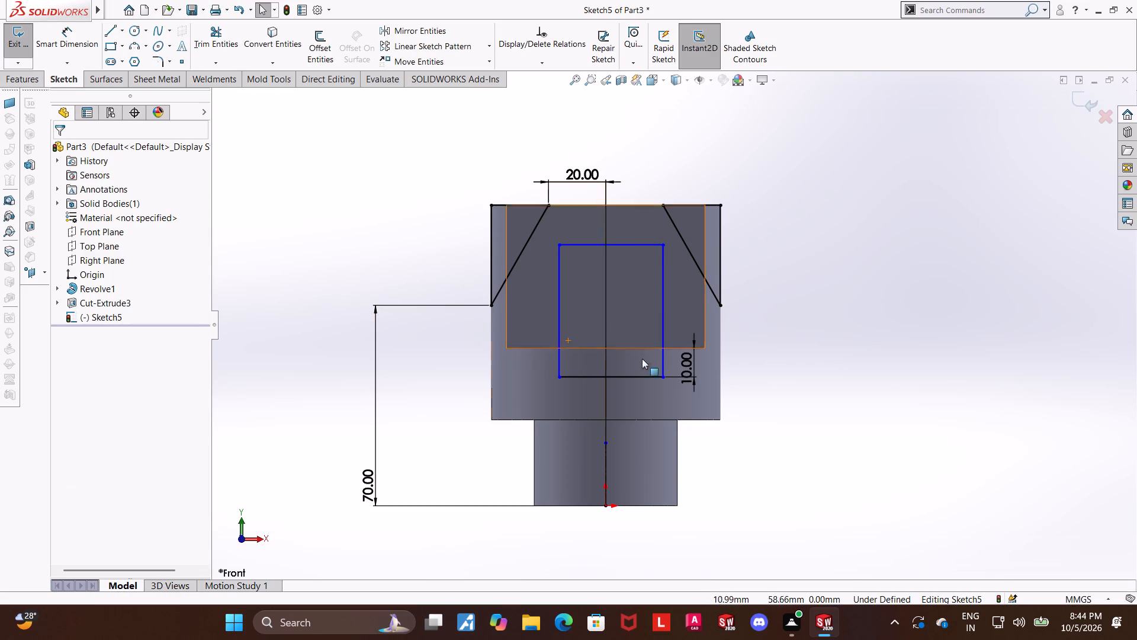
# Add a Vertical relation between the midpoint of the rectangle's bottom line and the origin.
pyautogui.click(614, 379)
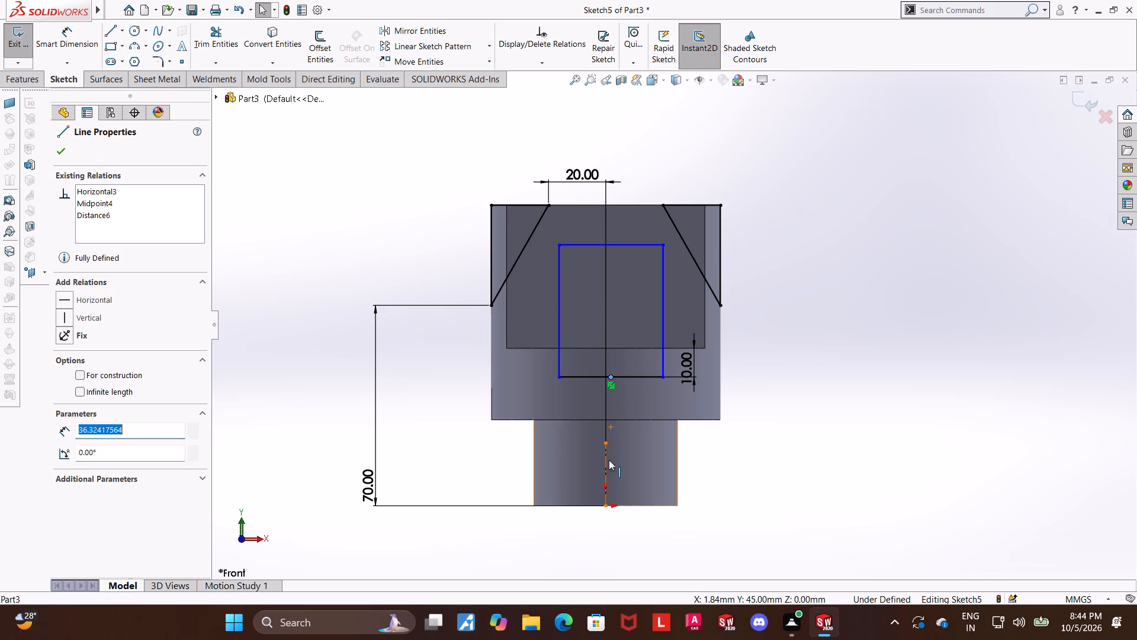
pyautogui.keyDown('ctrl'); pyautogui.click(606, 504); pyautogui.keyUp('ctrl')
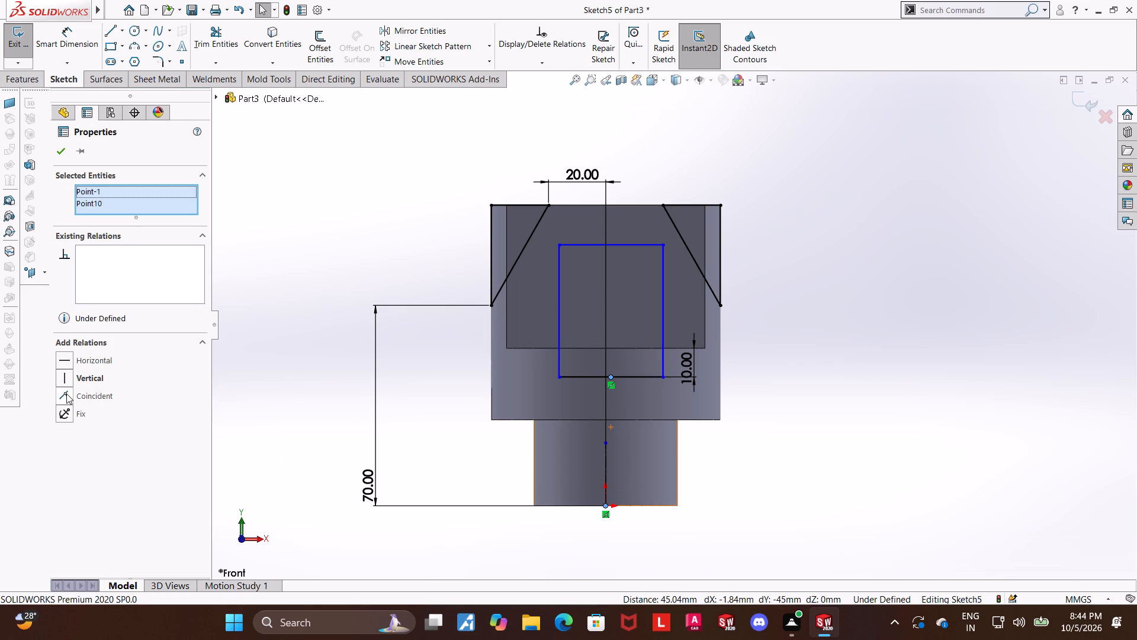
pyautogui.click(60, 379)
pyautogui.click(902, 385)
pyautogui.press('Escape')
pyautogui.press('Escape')
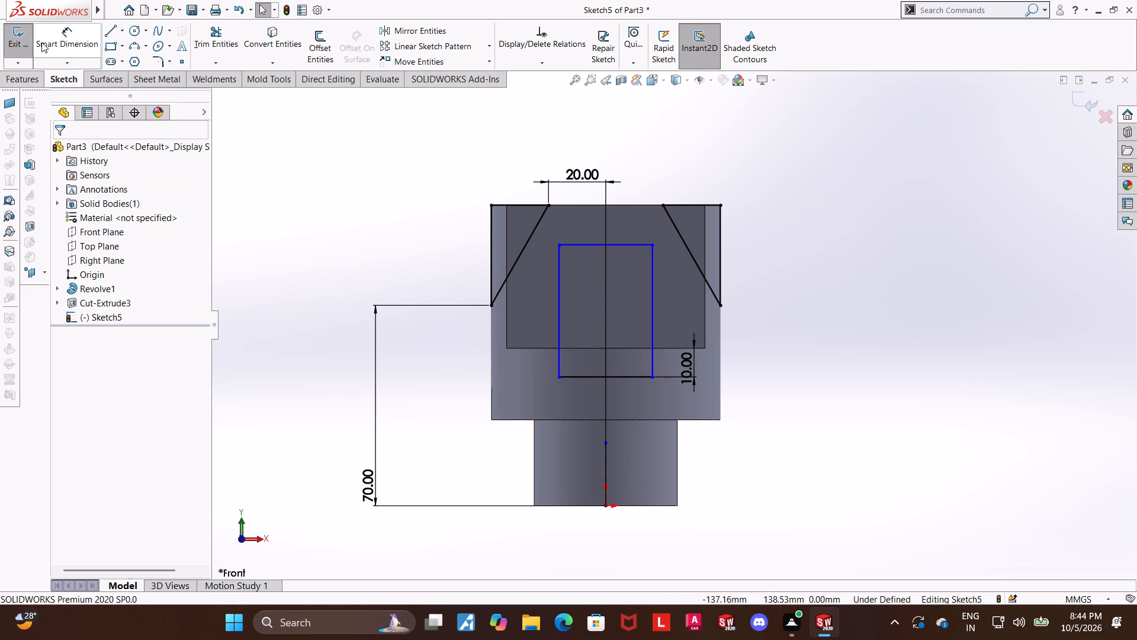
# Dimension the rectangle's bottom line to a width of 40 mm.
pyautogui.click(73, 37)
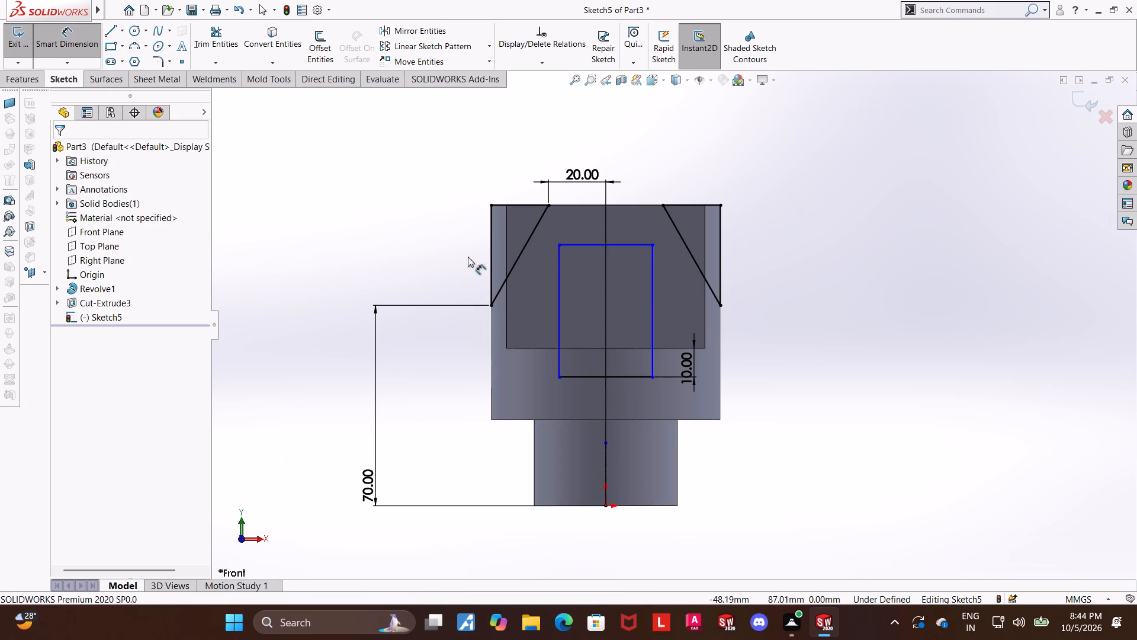
pyautogui.click(629, 375)
pyautogui.click(626, 408)
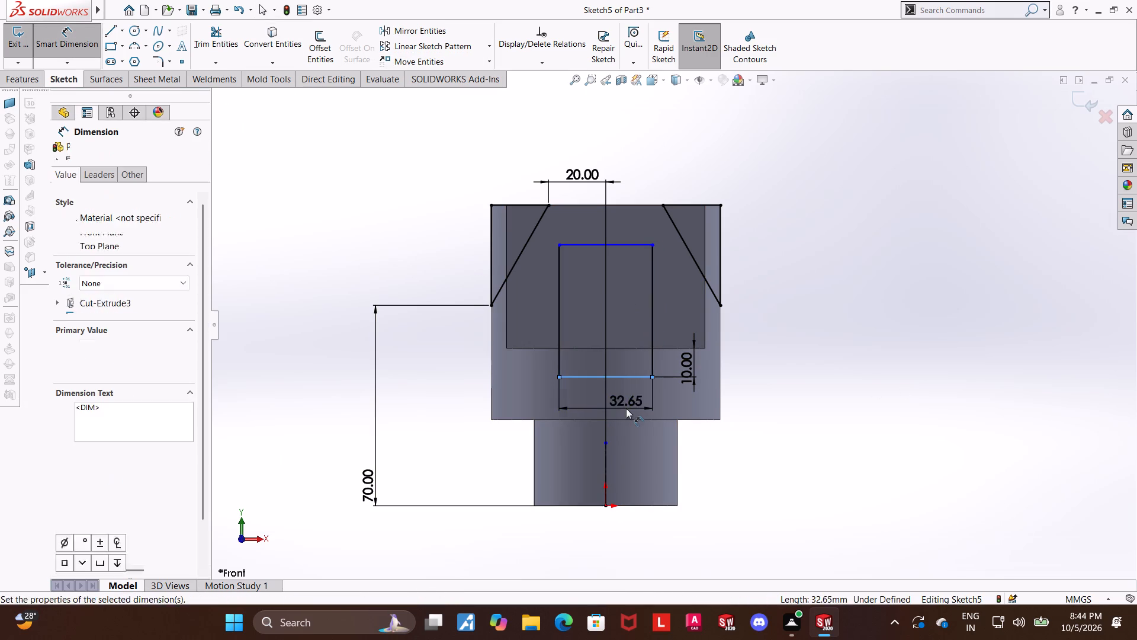
pyautogui.write('40')
pyautogui.press('Return')
pyautogui.press('Escape')
pyautogui.press('Escape')
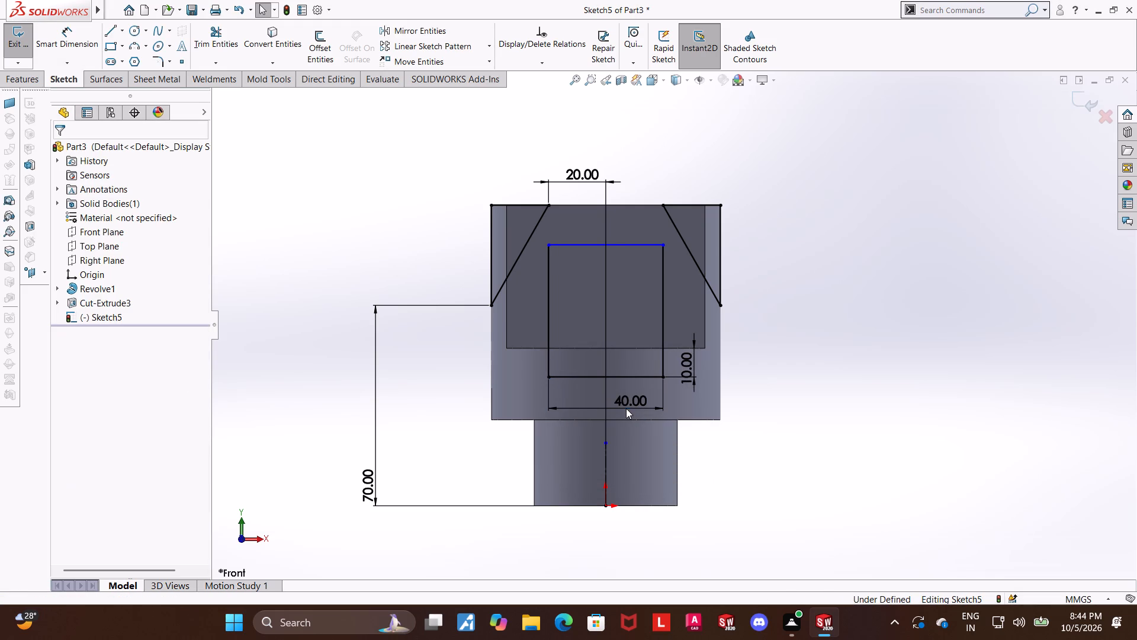
# Draw a three-point arc across the rectangle's two upper corners, bulging upward.
pyautogui.click(131, 46)
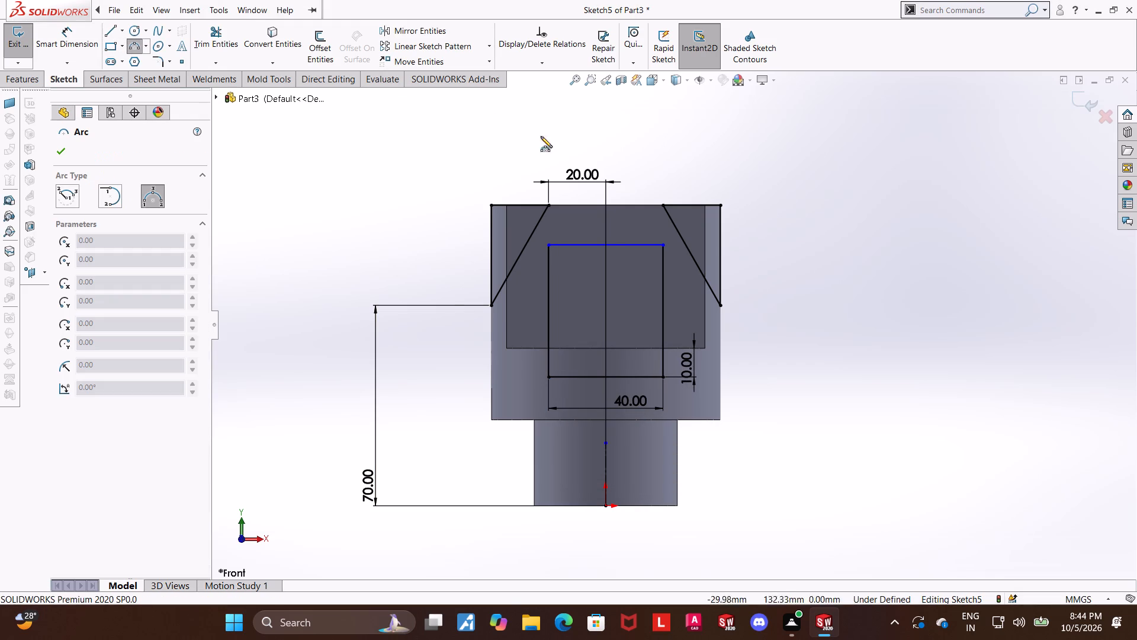
pyautogui.click(551, 242)
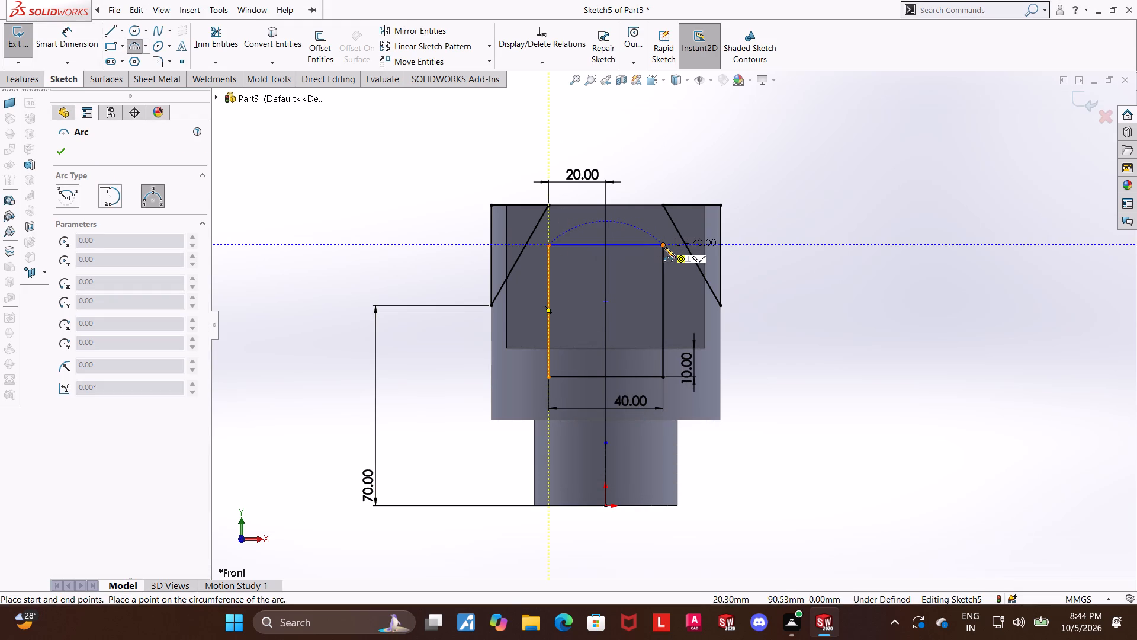
pyautogui.click(664, 247)
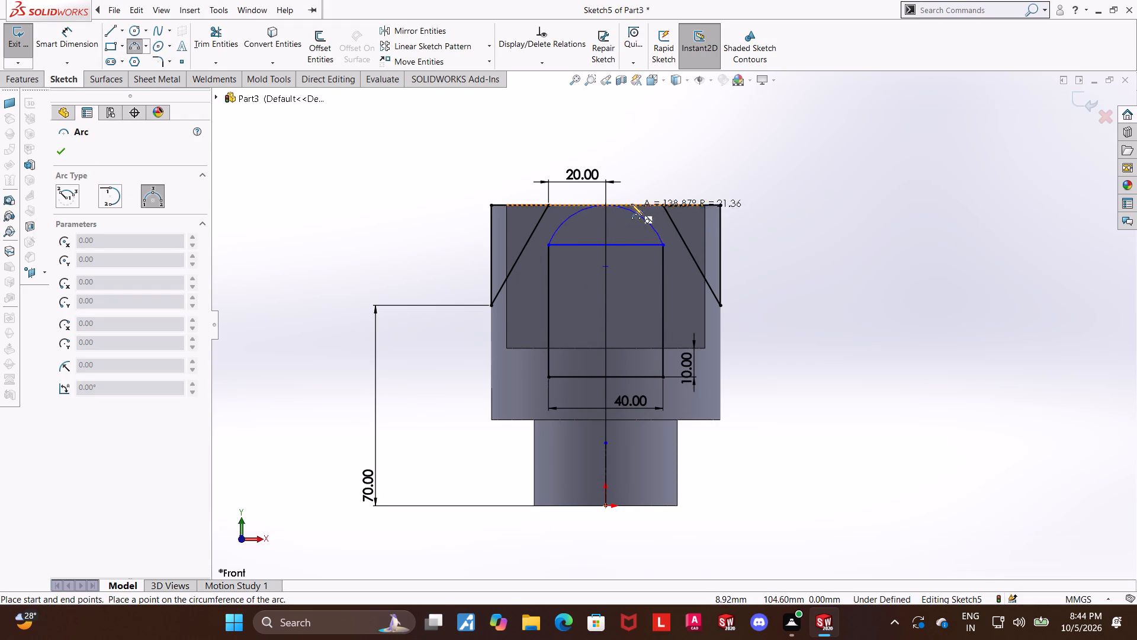
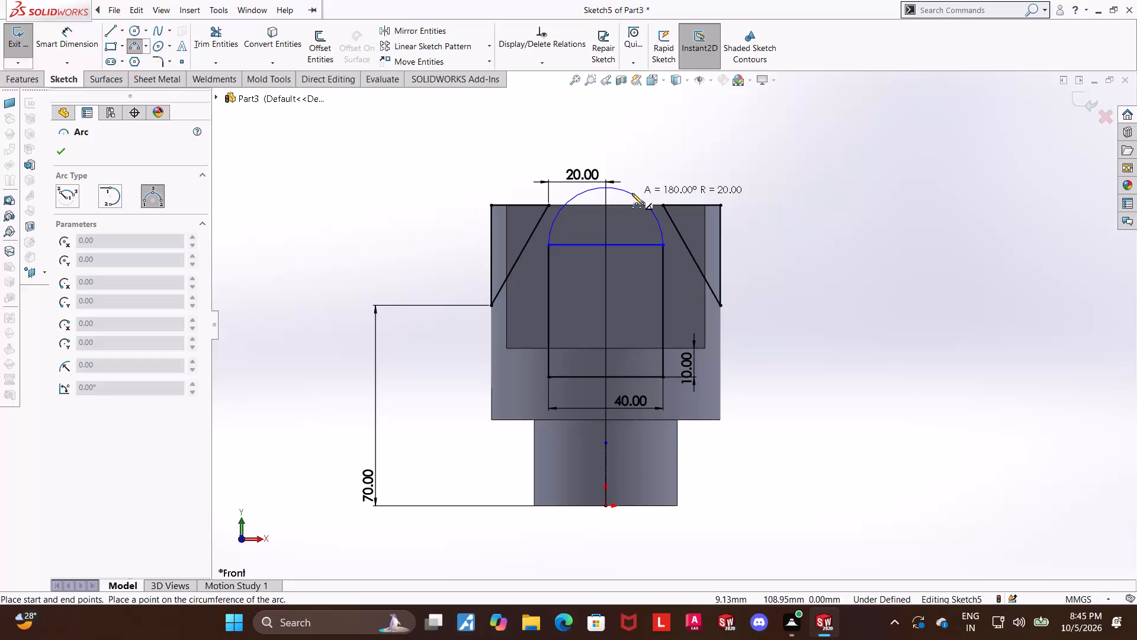
# Complete the three-point arc over the rectangle as a 180° semicircle with a 20 mm radius.
pyautogui.click(632, 193)
pyautogui.press('Escape')
pyautogui.press('Escape')
pyautogui.press('Escape')
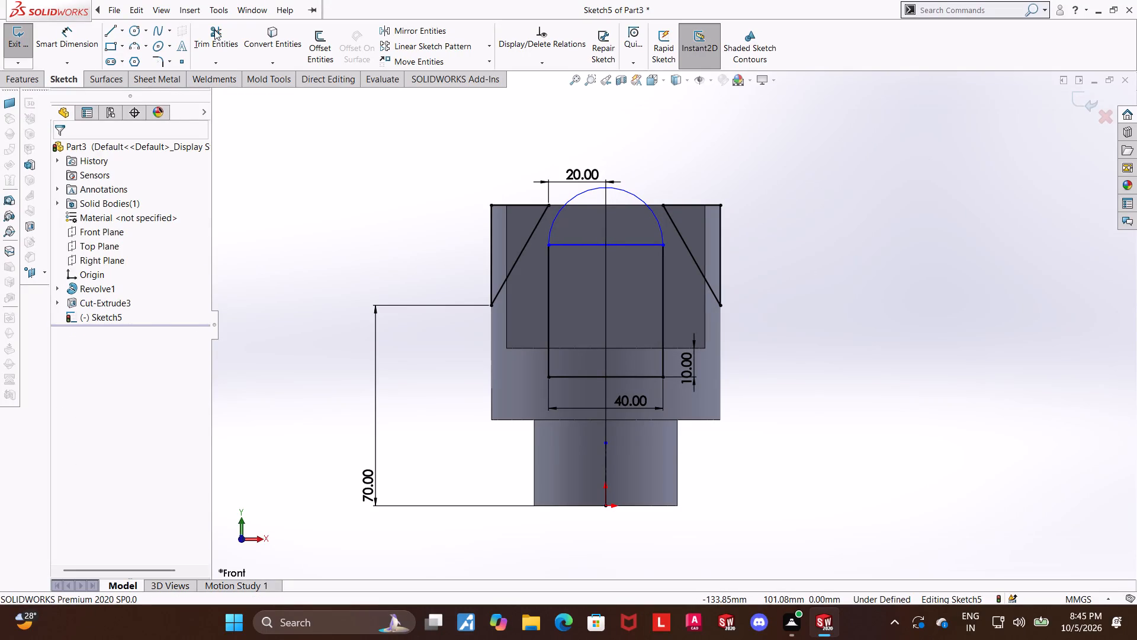
# Trim away the rectangle's top line beneath the arc so the profile becomes one arc-topped outline.
pyautogui.click(214, 30)
pyautogui.scroll(-3, 640, 328)
pyautogui.moveTo(560, 220); pyautogui.dragTo(547, 158)
pyautogui.press('Escape')
pyautogui.scroll(4, 628, 193)
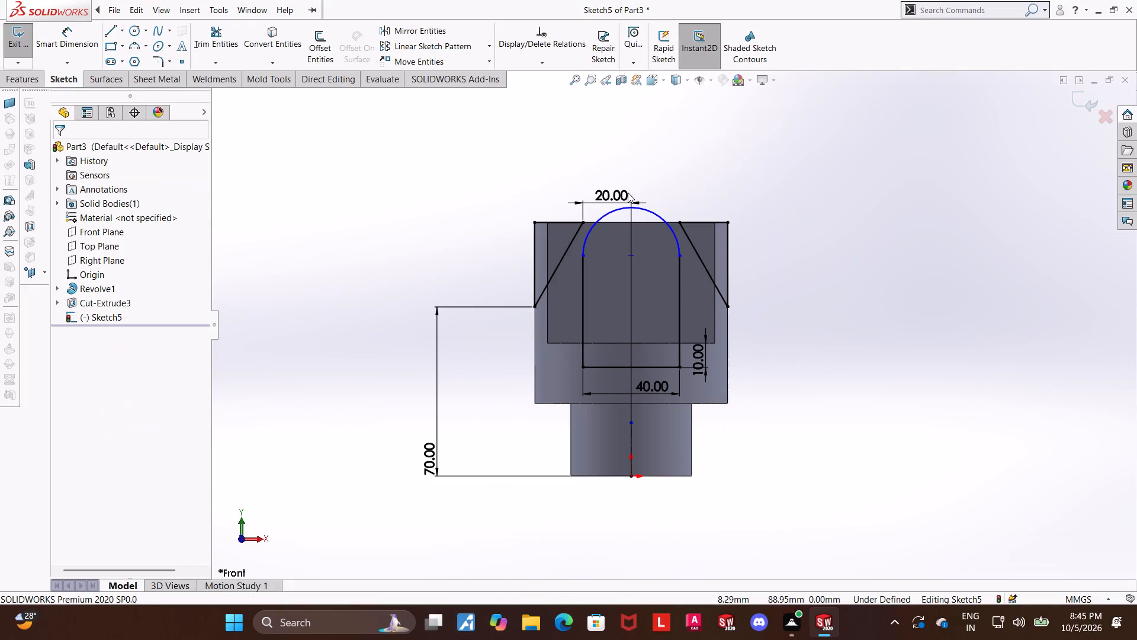
pyautogui.press('Escape')
pyautogui.press('Escape')
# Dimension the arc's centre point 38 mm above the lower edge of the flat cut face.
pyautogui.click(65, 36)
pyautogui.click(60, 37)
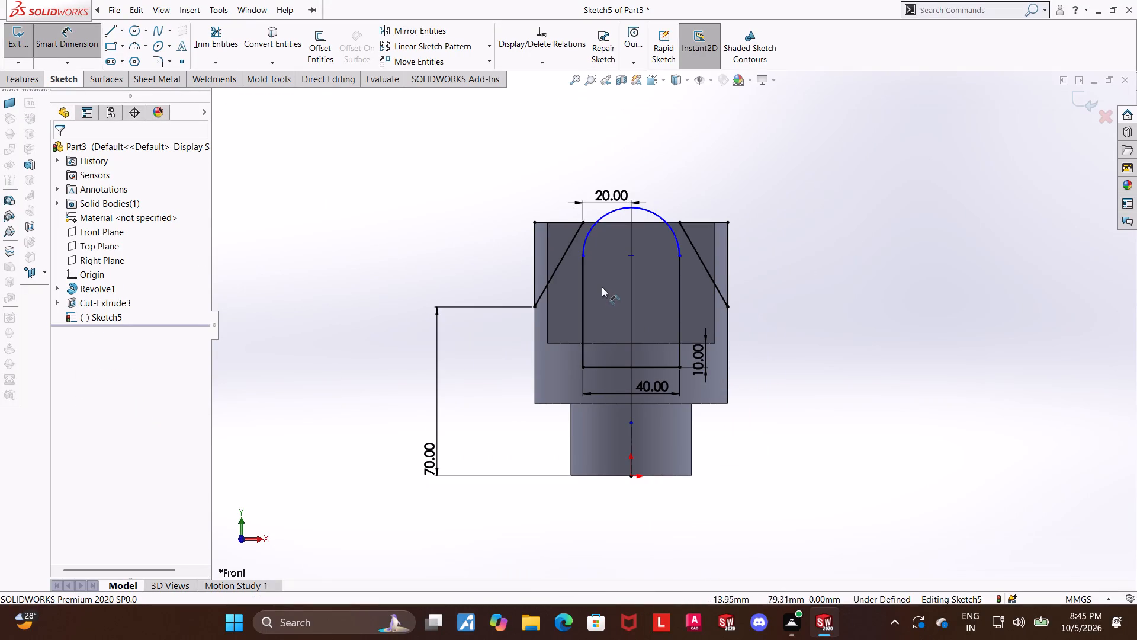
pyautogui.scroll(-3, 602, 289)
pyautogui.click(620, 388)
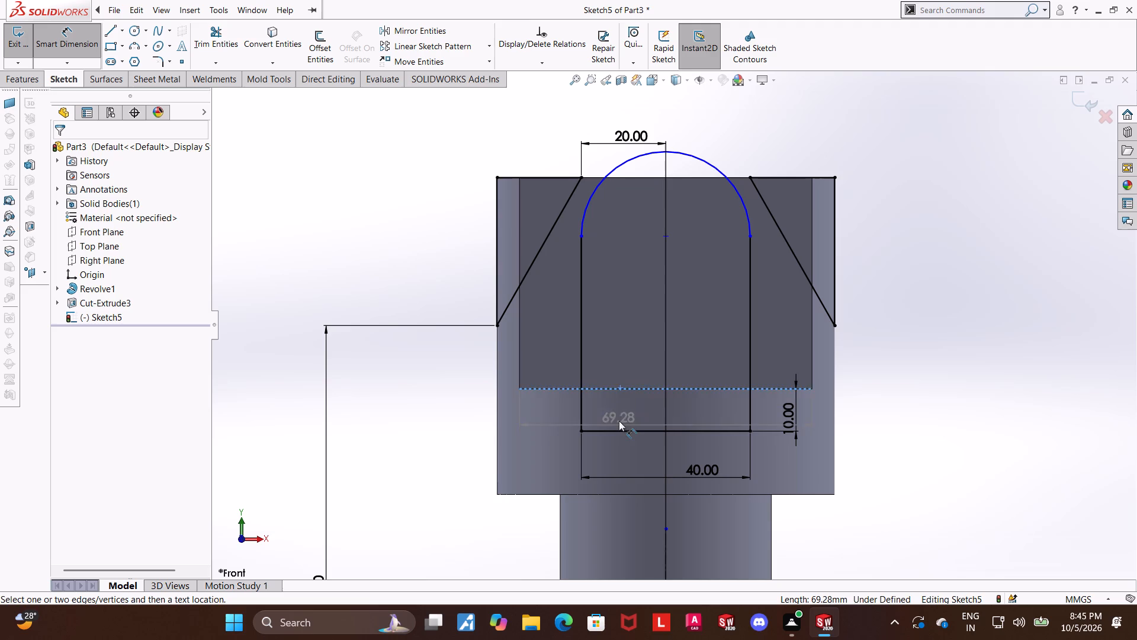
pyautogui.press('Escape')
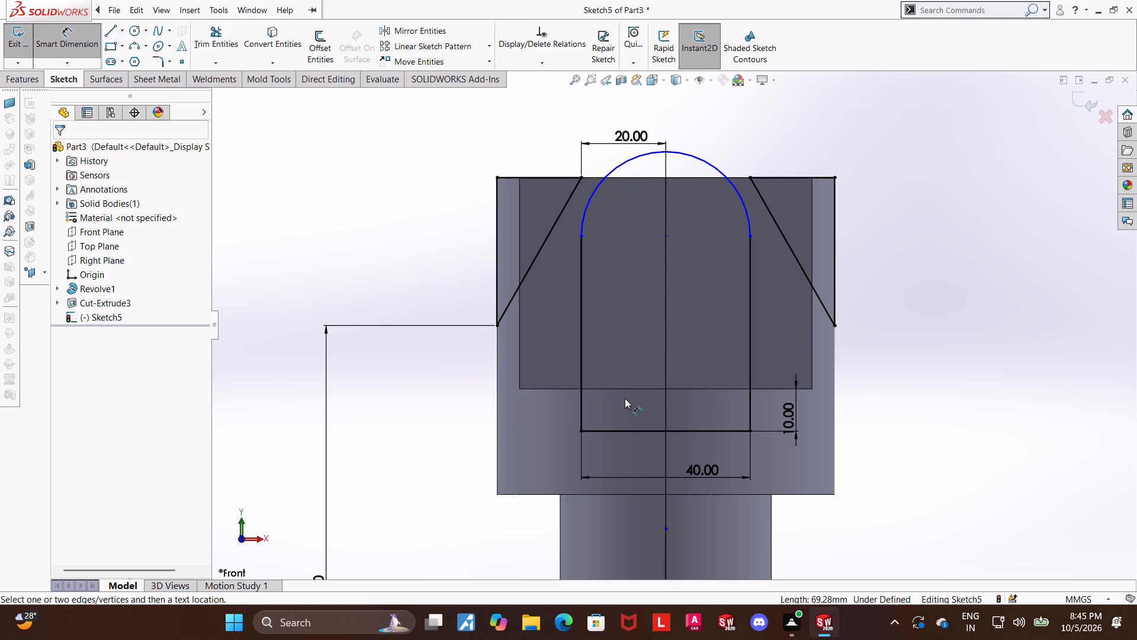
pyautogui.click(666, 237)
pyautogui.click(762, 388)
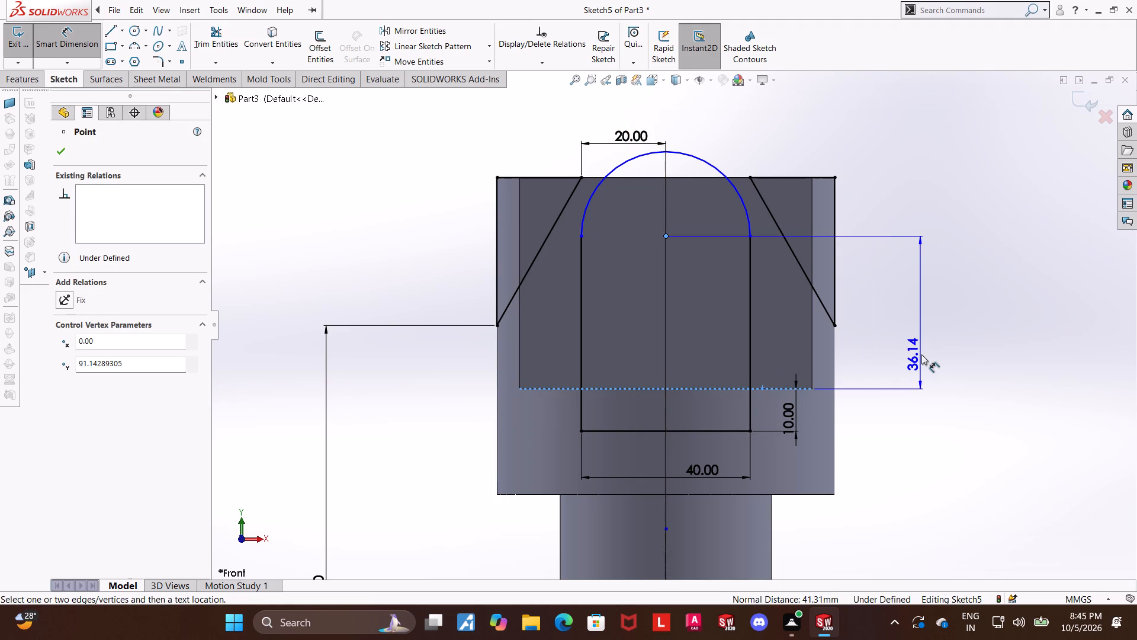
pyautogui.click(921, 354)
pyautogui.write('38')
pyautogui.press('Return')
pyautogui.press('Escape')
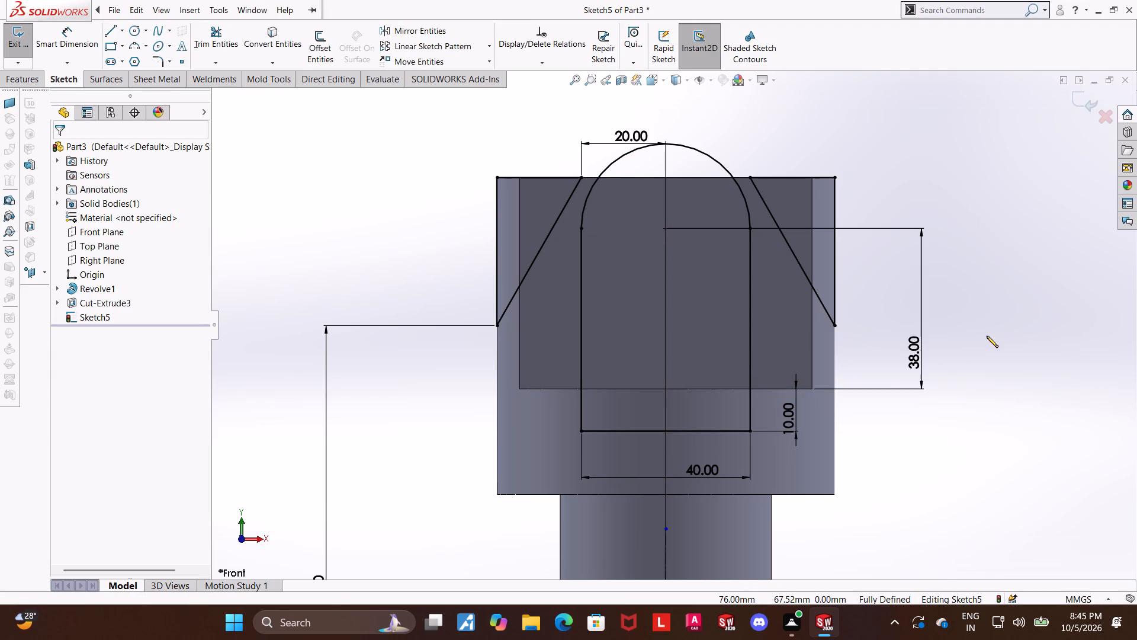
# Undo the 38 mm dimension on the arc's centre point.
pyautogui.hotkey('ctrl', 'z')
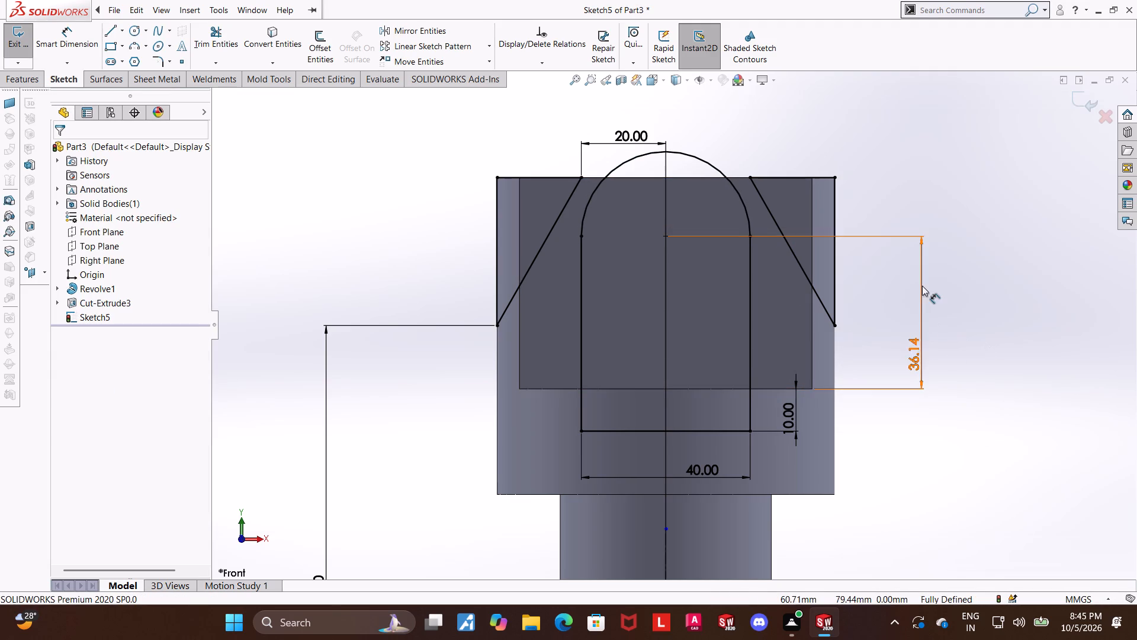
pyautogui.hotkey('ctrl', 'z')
# Dimension the arc's topmost point 38 mm above the lower edge of the flat cut face.
pyautogui.click(75, 44)
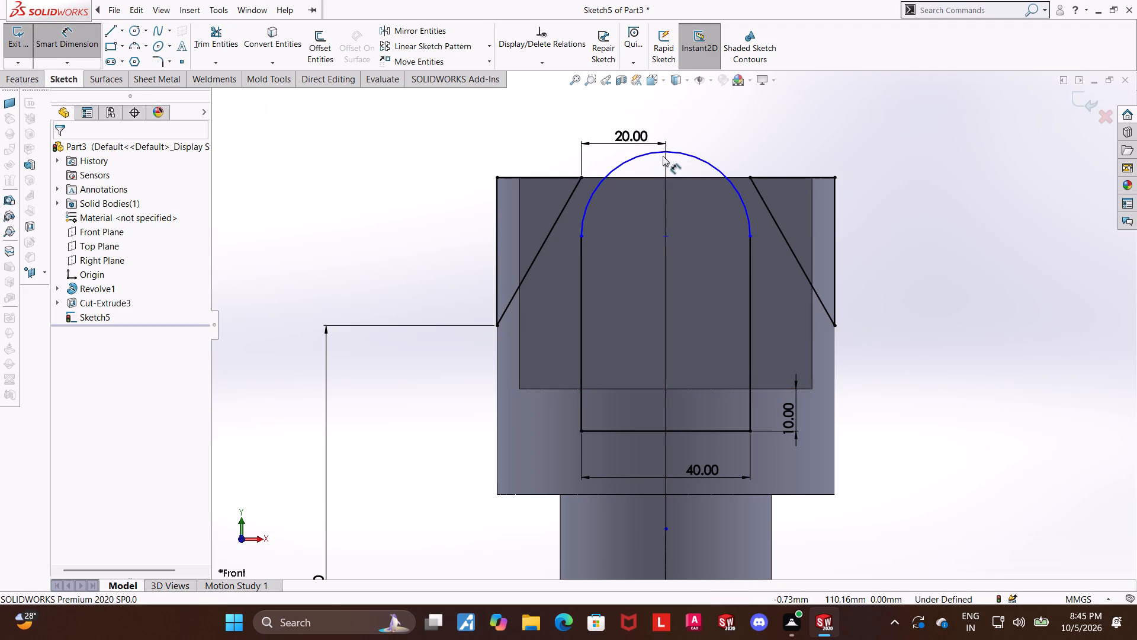
pyautogui.click(667, 152)
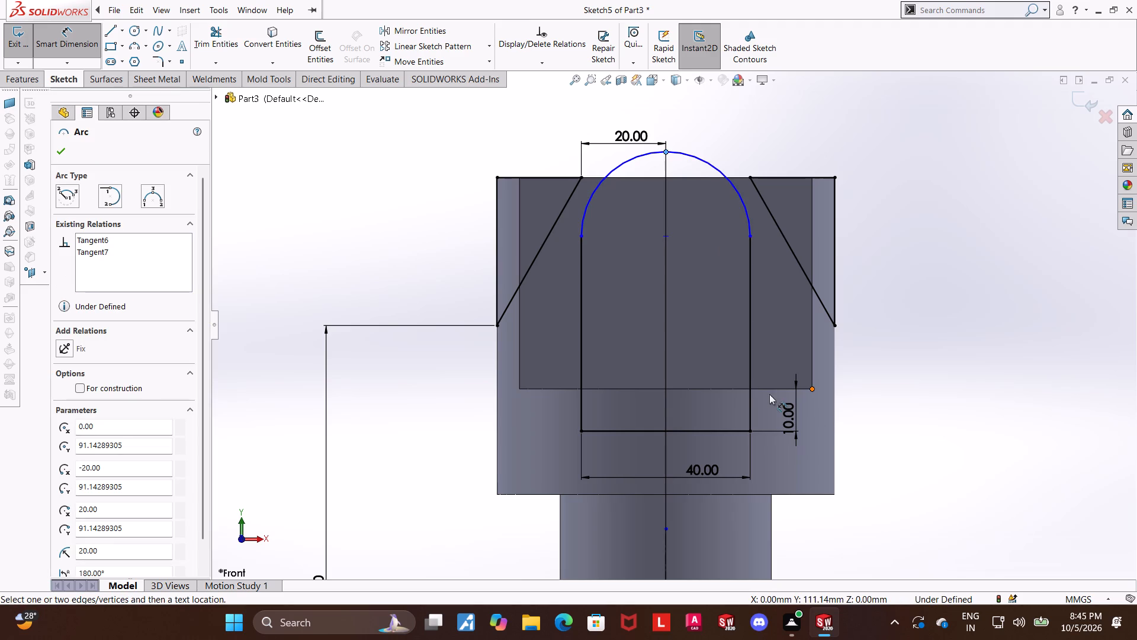
pyautogui.click(767, 386)
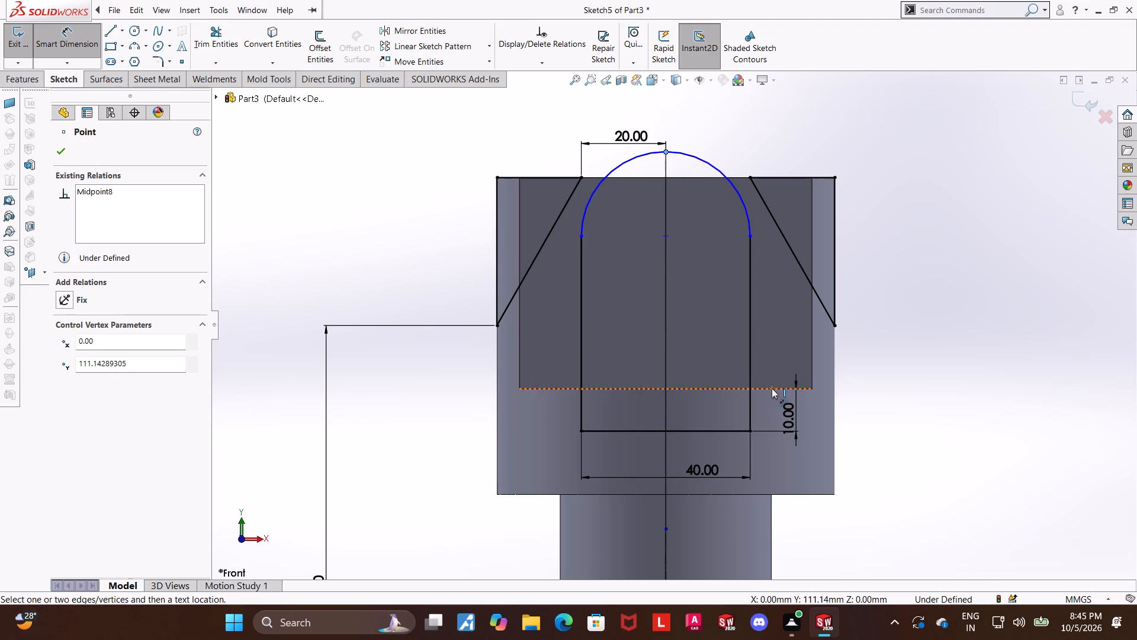
pyautogui.click(772, 388)
pyautogui.click(926, 337)
pyautogui.write('38')
pyautogui.press('Return')
pyautogui.press('Escape')
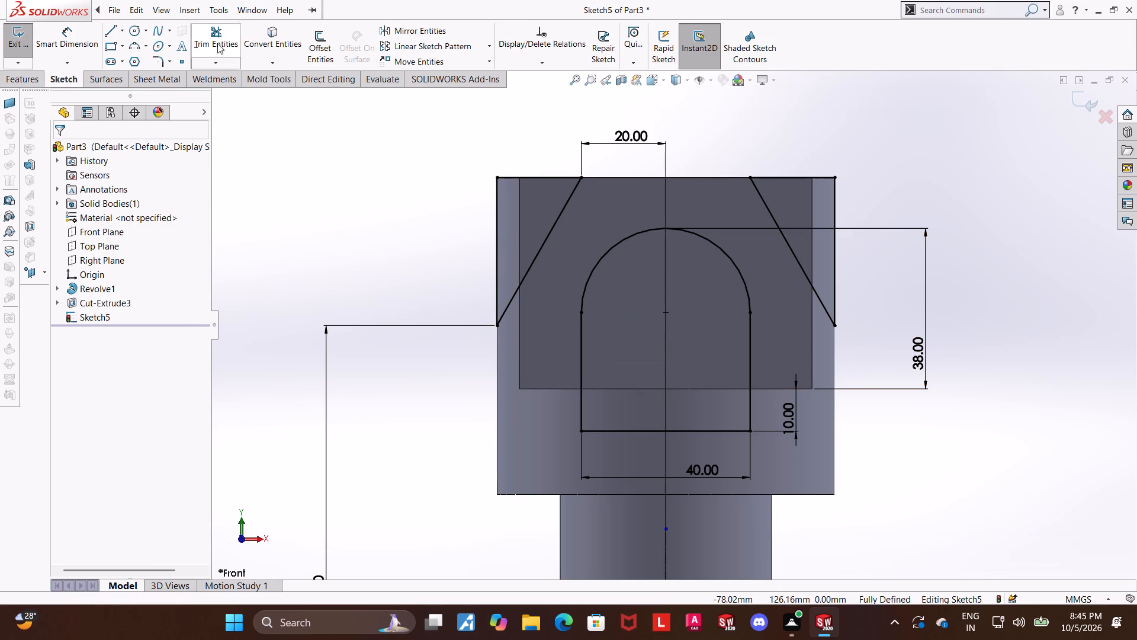
# Draw two vertical lines from the part's top edge down to the arc, either side of the centreline and about 15 mm apart.
pyautogui.click(115, 35)
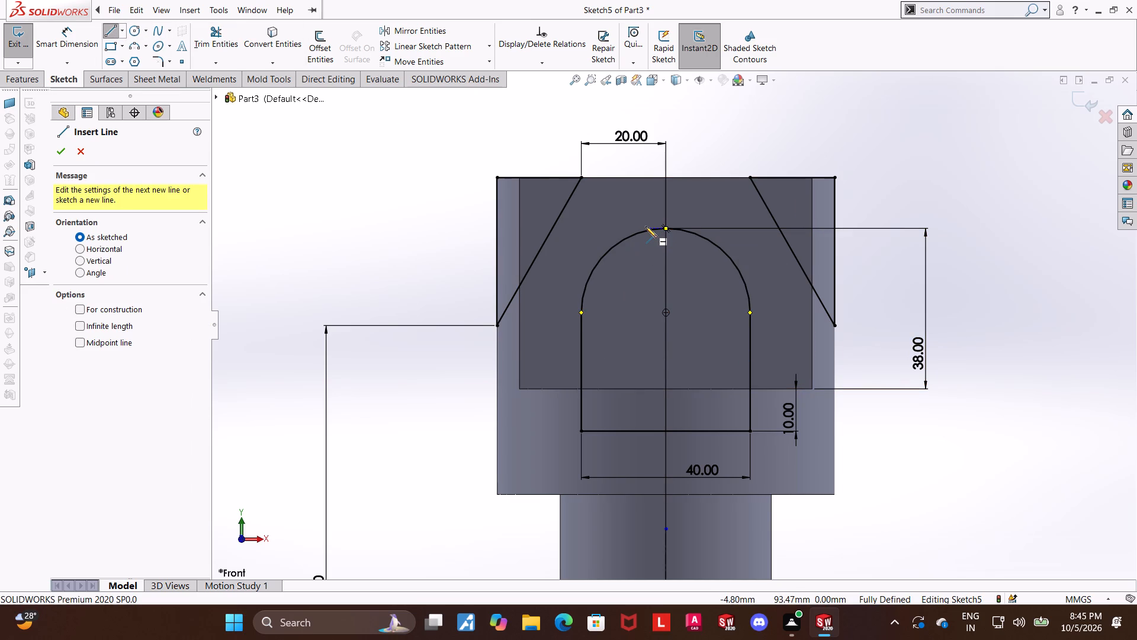
pyautogui.click(635, 176)
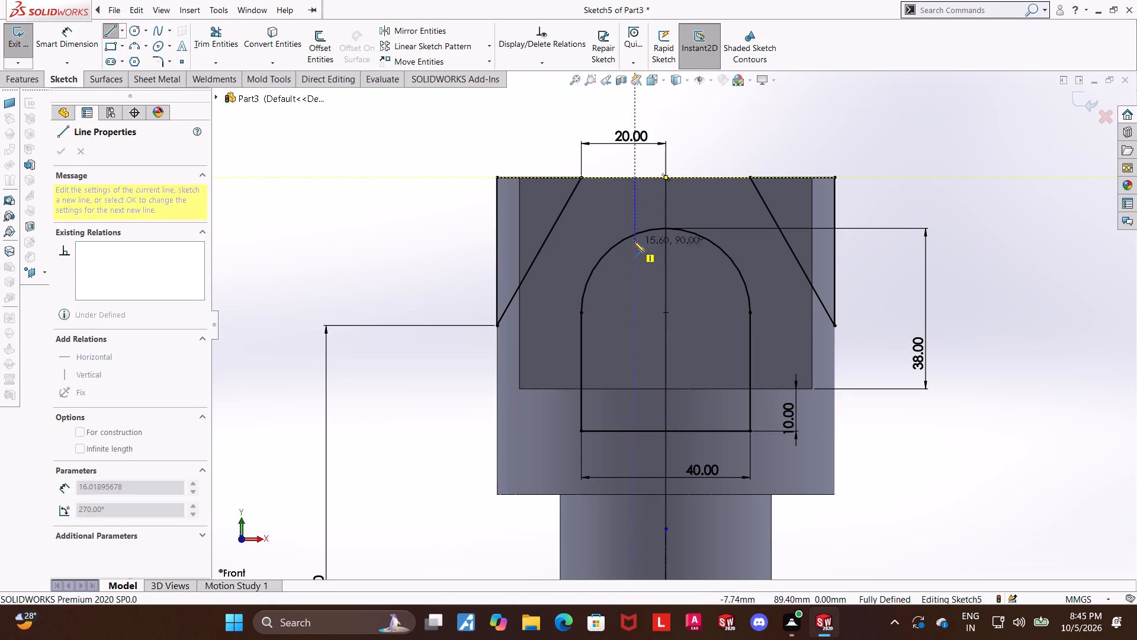
pyautogui.click(635, 235)
pyautogui.press('Escape')
pyautogui.press('Escape')
pyautogui.press('Escape')
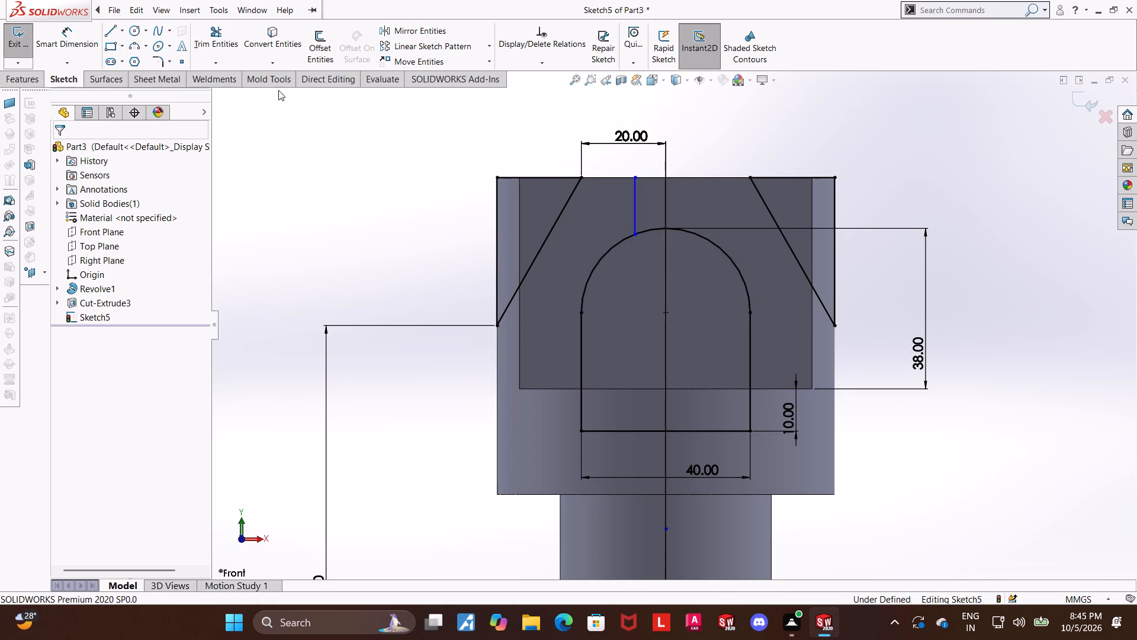
pyautogui.click(103, 34)
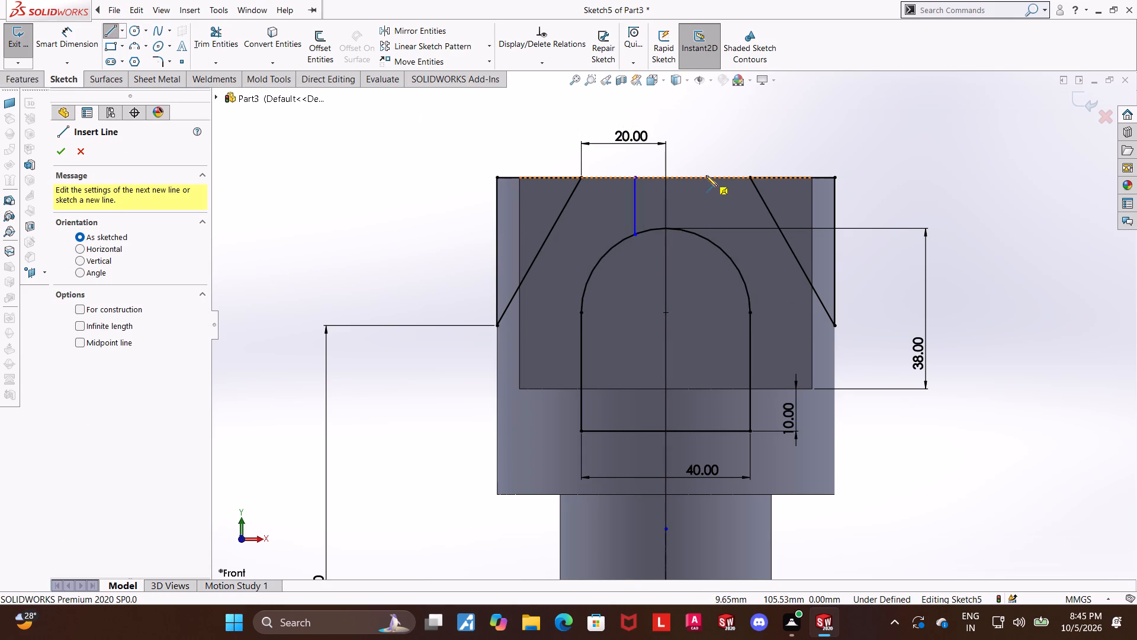
pyautogui.click(699, 175)
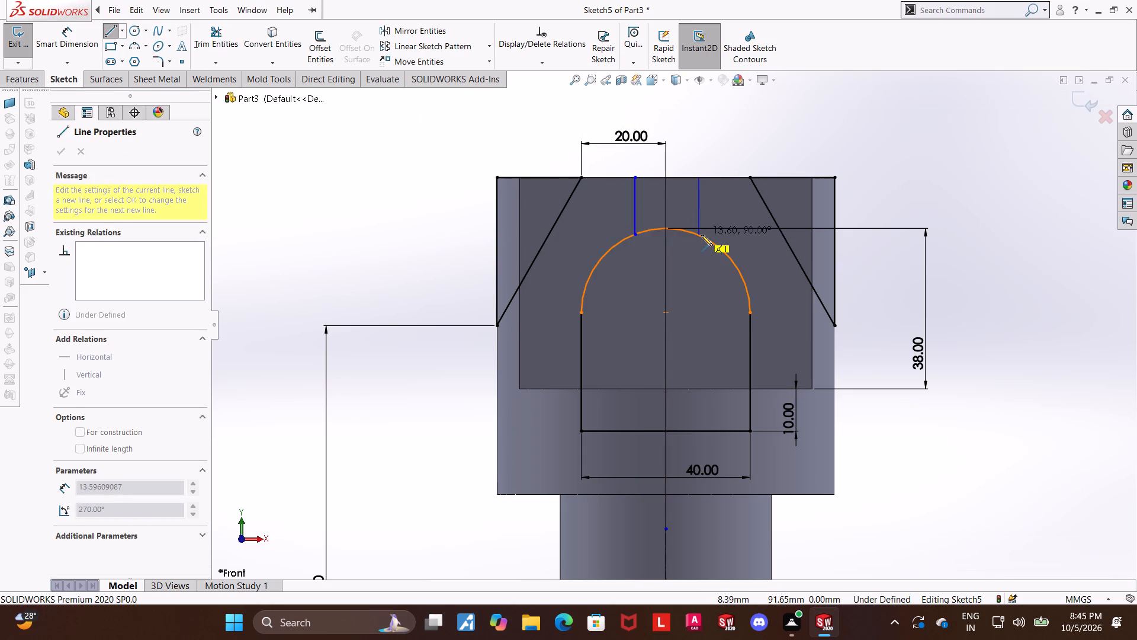
pyautogui.click(701, 235)
pyautogui.press('Escape')
pyautogui.press('Escape')
pyautogui.scroll(-3, 725, 214)
pyautogui.press('Escape')
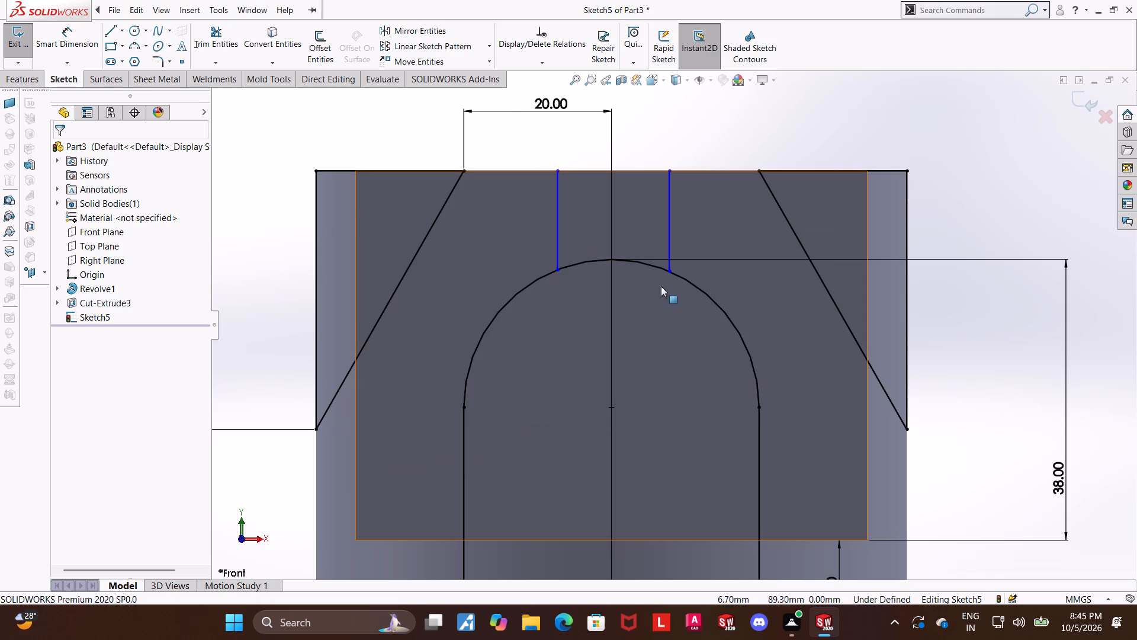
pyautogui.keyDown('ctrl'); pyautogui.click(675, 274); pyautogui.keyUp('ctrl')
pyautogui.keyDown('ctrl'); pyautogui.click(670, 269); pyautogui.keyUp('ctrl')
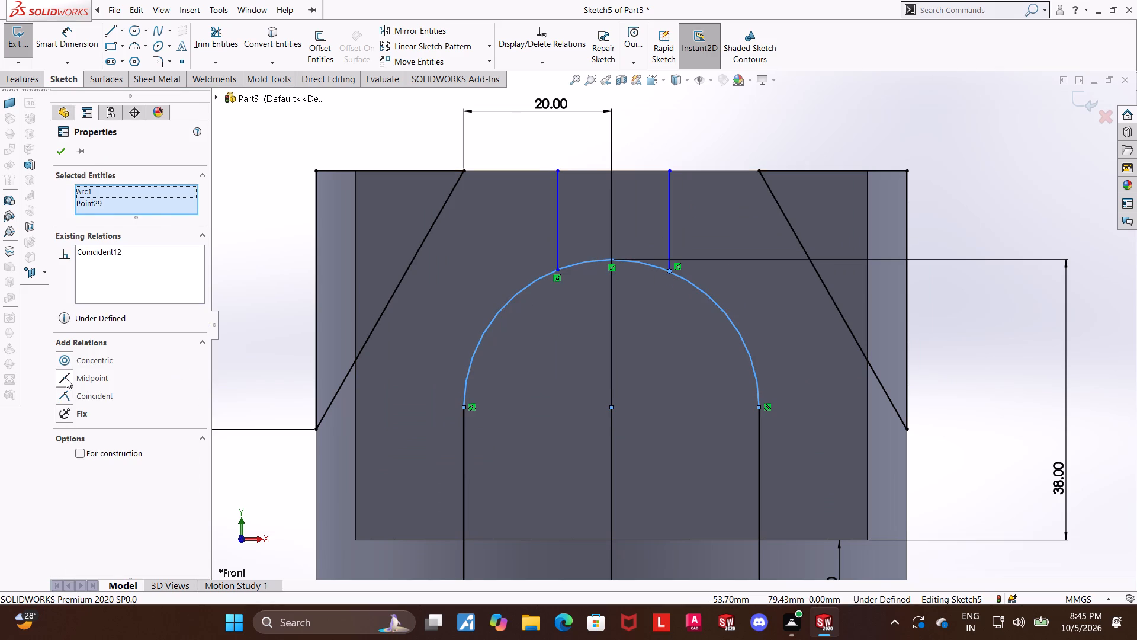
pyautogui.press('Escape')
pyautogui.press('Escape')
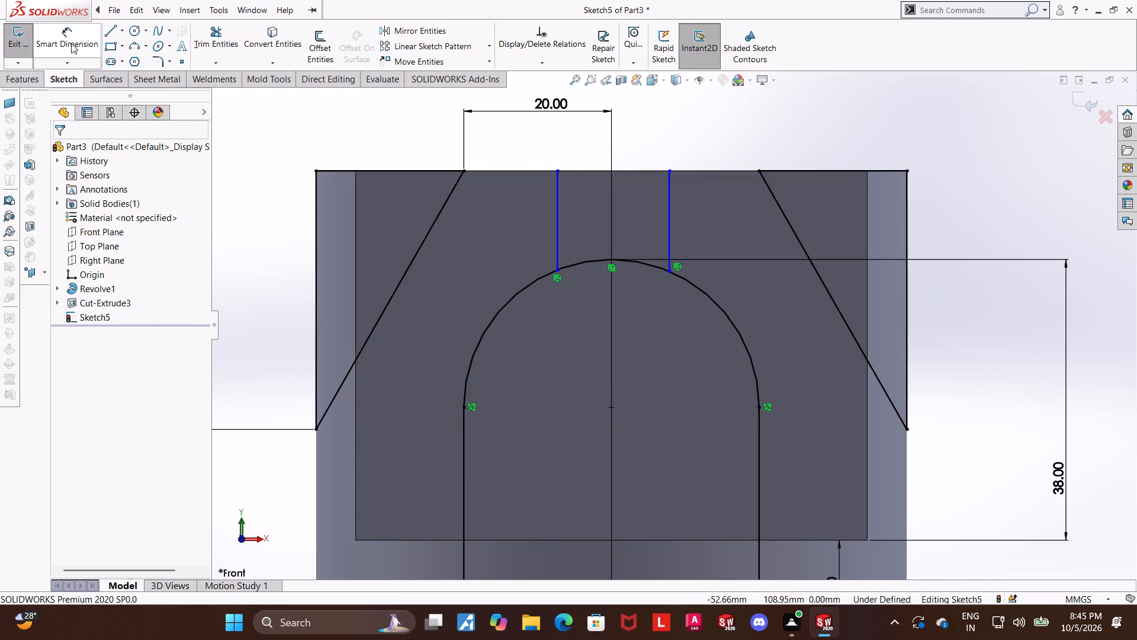
# Dimension the spacing between the two vertical neck lines above the arc to 12 mm.
pyautogui.click(70, 25)
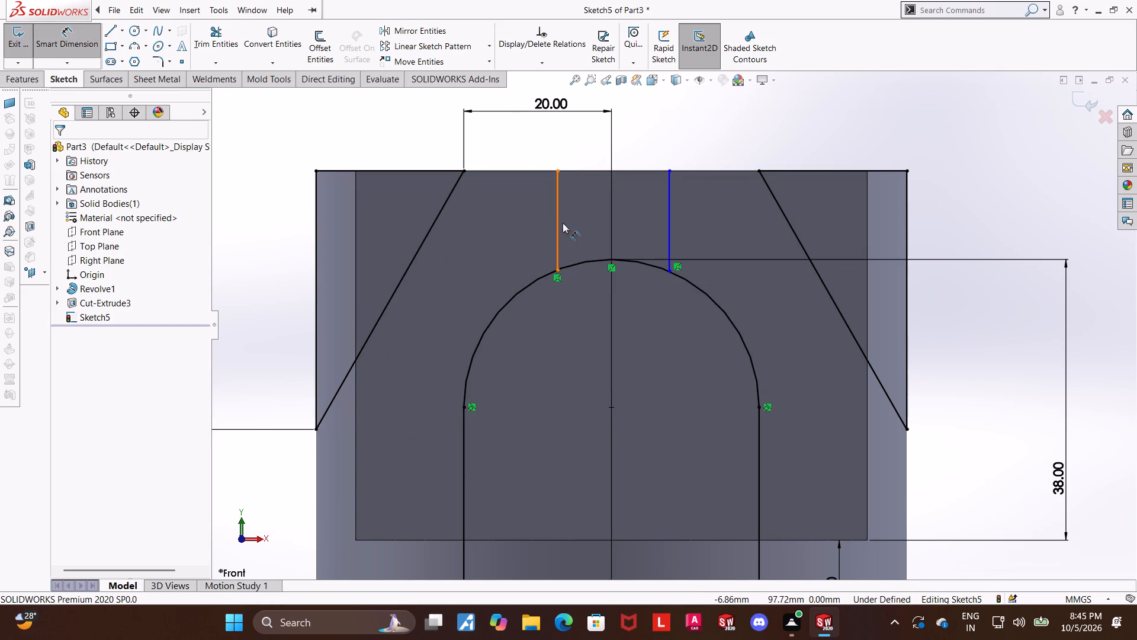
pyautogui.click(555, 223)
pyautogui.click(672, 211)
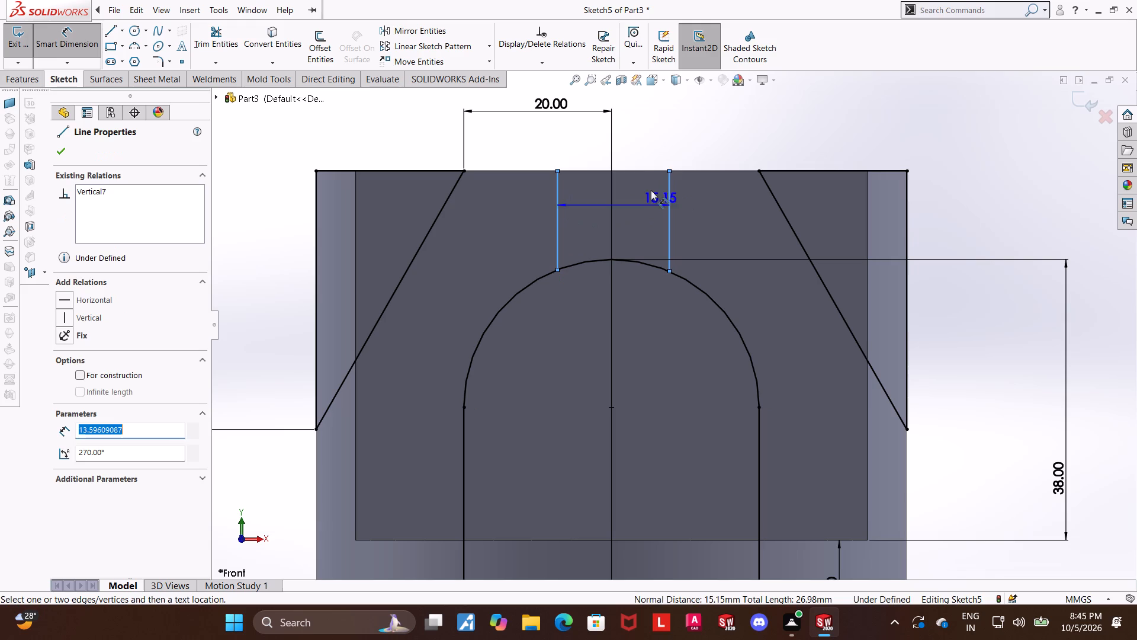
pyautogui.click(640, 148)
pyautogui.write('12')
pyautogui.press('Return')
pyautogui.press('Escape')
pyautogui.press('Escape')
pyautogui.press('Escape')
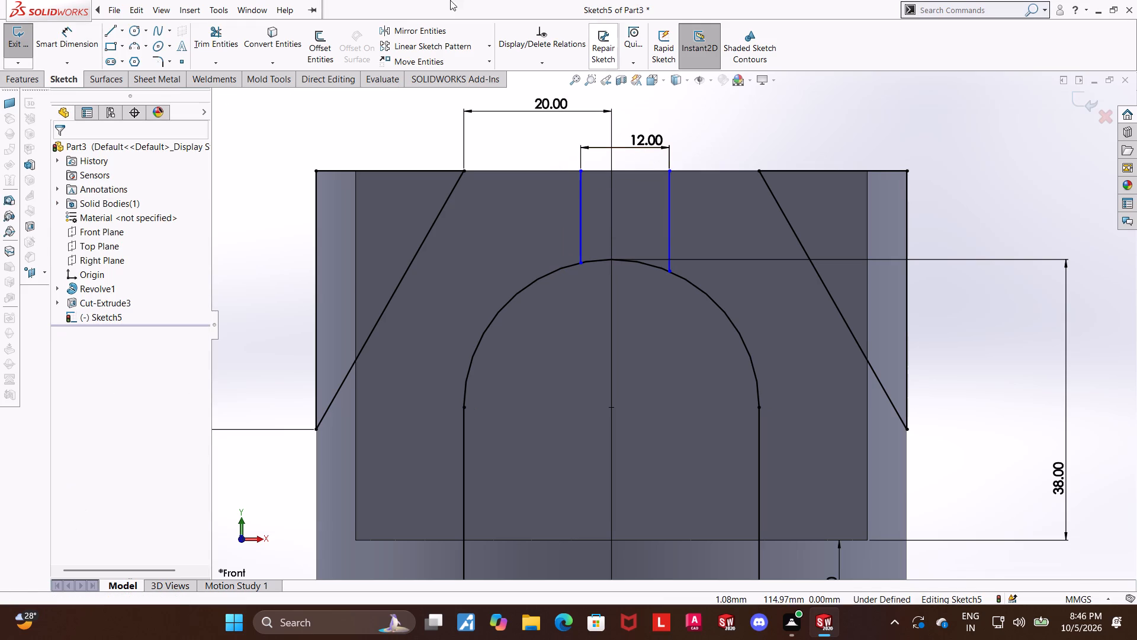
# Add a Symmetric relation between the two vertical neck lines about the vertical centreline.
pyautogui.keyDown('ctrl'); pyautogui.click(579, 217); pyautogui.keyUp('ctrl')
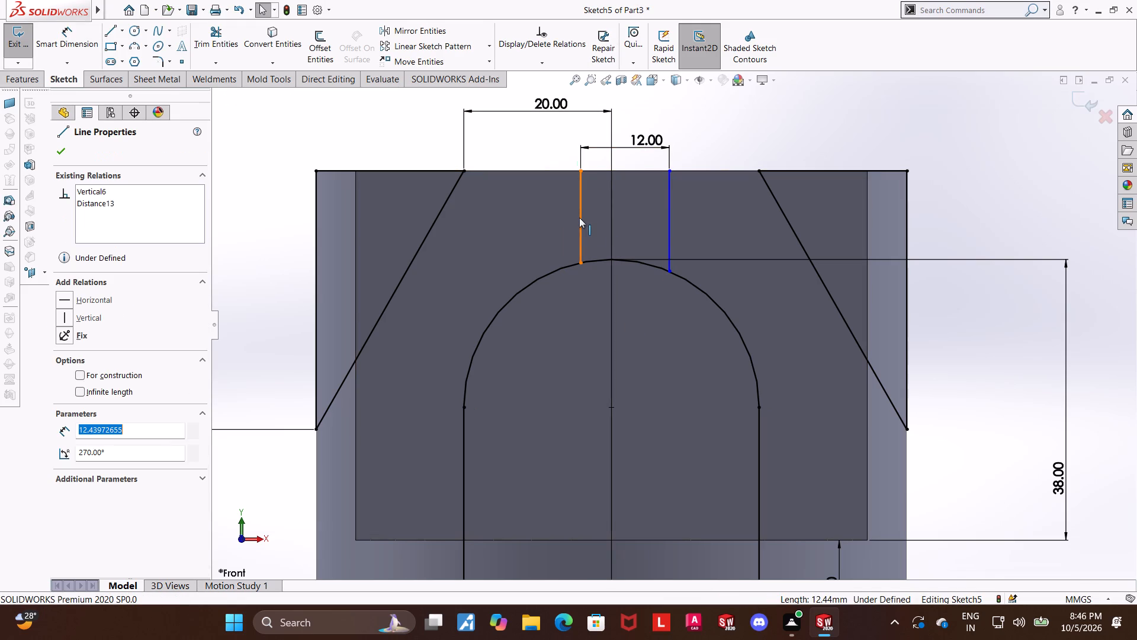
pyautogui.scroll(5, 611, 248)
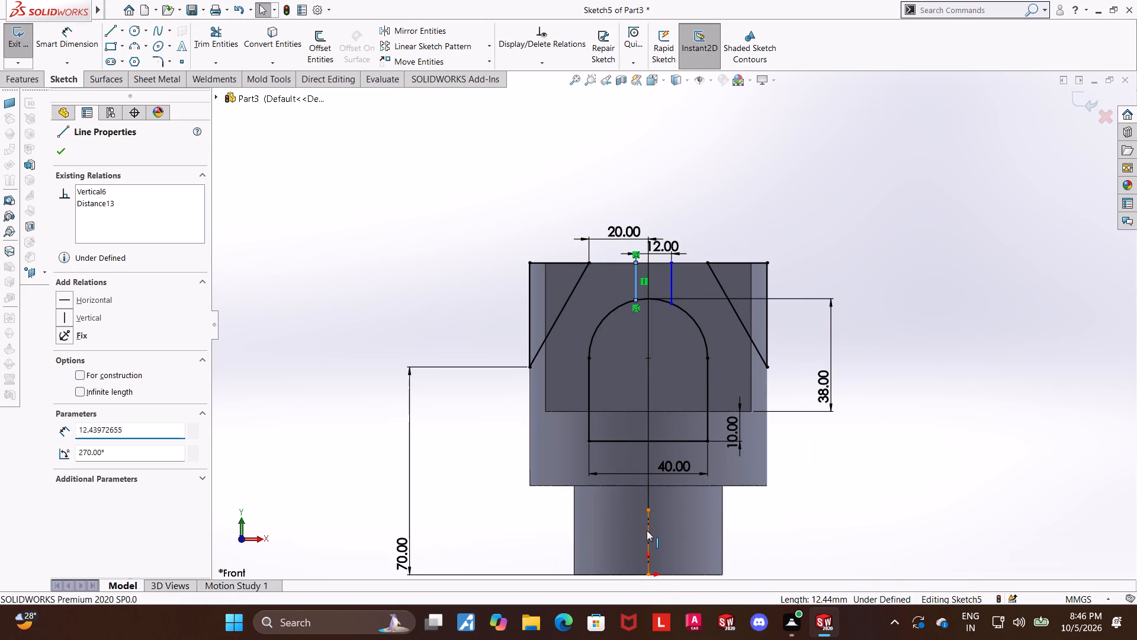
pyautogui.keyDown('ctrl'); pyautogui.click(647, 530); pyautogui.keyUp('ctrl')
pyautogui.keyDown('ctrl'); pyautogui.click(672, 283); pyautogui.keyUp('ctrl')
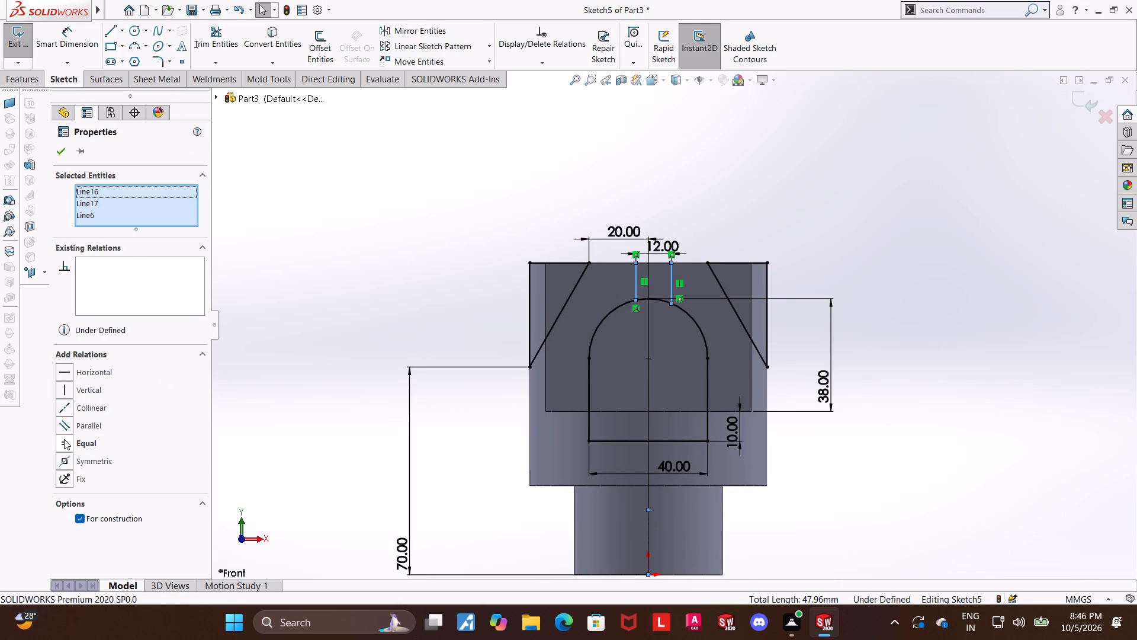
pyautogui.click(65, 457)
pyautogui.press('Escape')
pyautogui.press('Escape')
pyautogui.press('Escape')
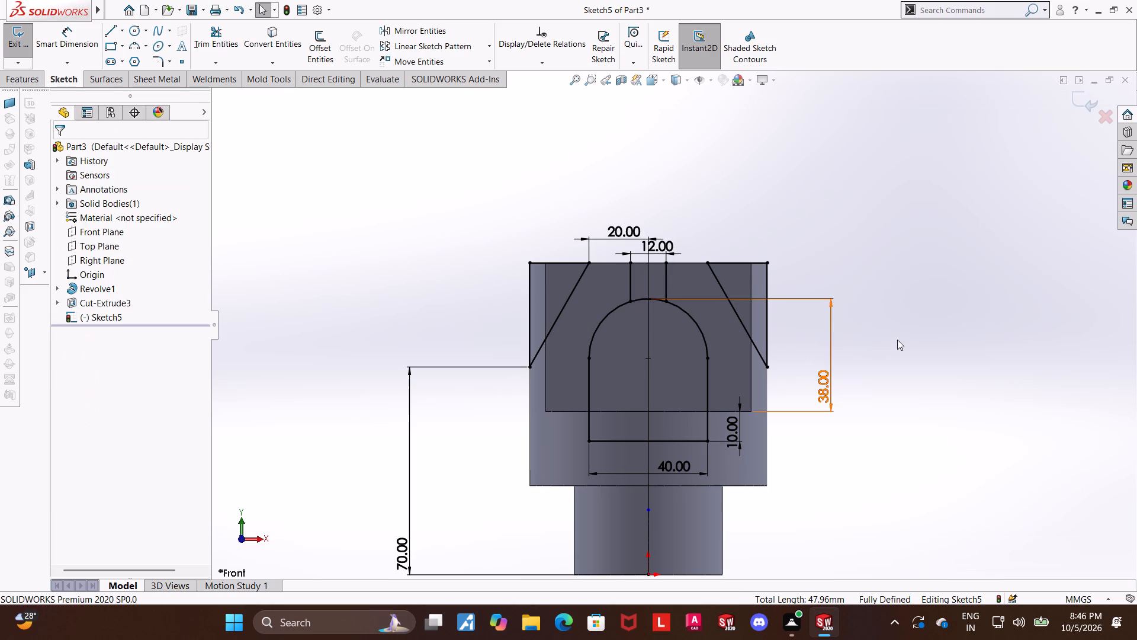
# Draw a horizontal line joining the upper ends of the two vertical neck lines to close the neck.
pyautogui.scroll(-2, 900, 327)
pyautogui.click(107, 33)
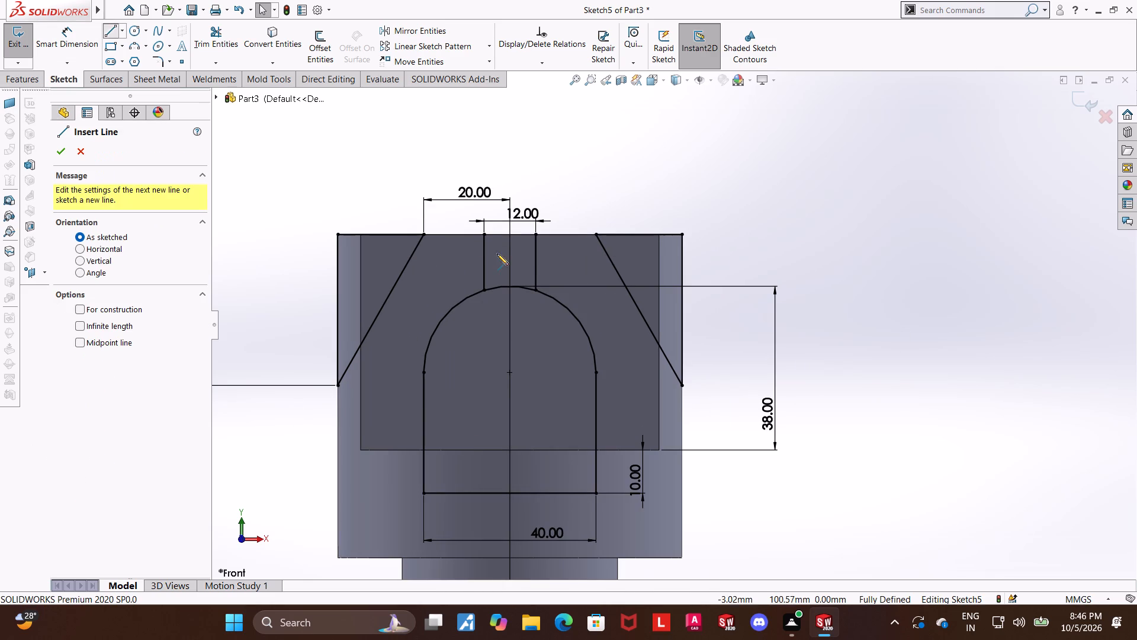
pyautogui.scroll(-1, 491, 245)
pyautogui.click(492, 235)
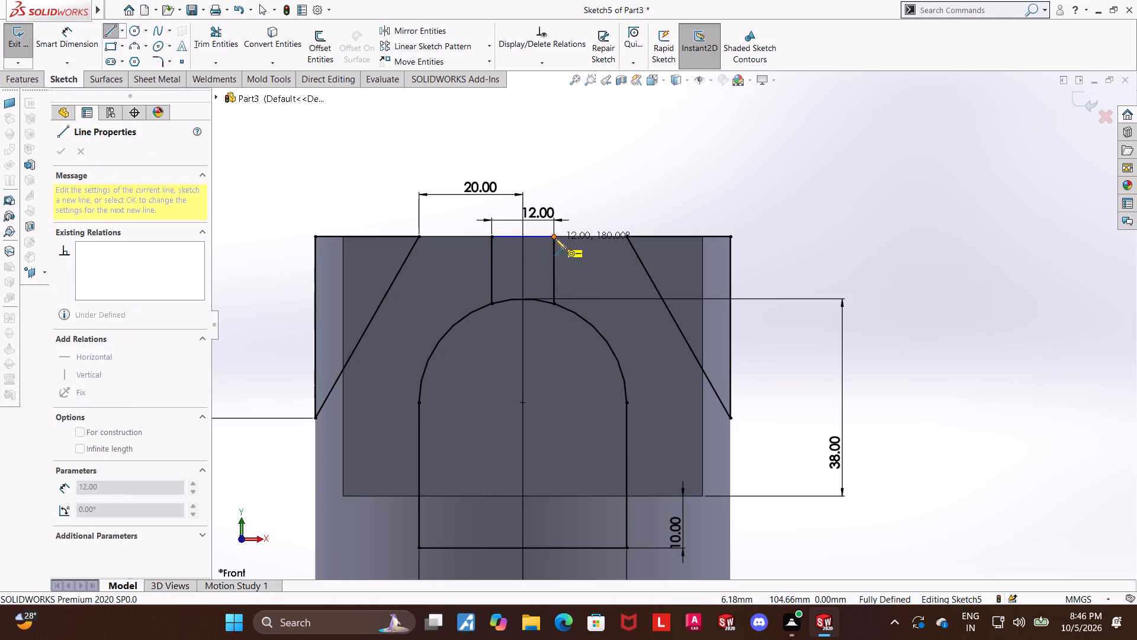
pyautogui.click(555, 238)
pyautogui.press('Escape')
pyautogui.press('Escape')
pyautogui.press('Escape')
# Trim away the arc segment between the two vertical neck lines so the neck opens into the slot.
pyautogui.click(232, 34)
pyautogui.scroll(-1, 481, 327)
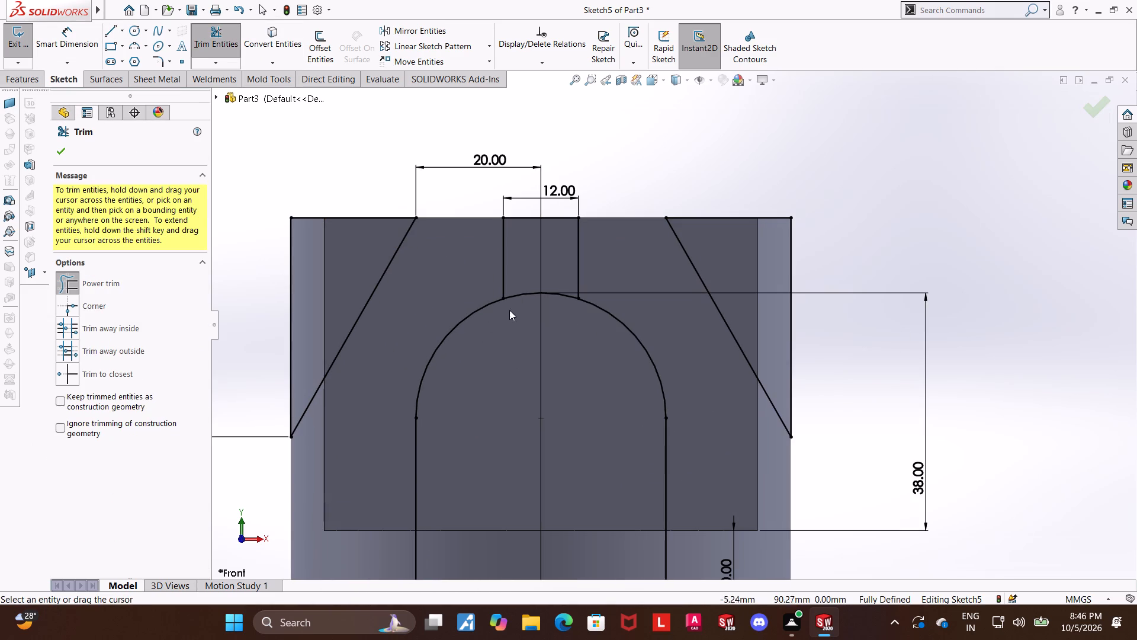
pyautogui.moveTo(512, 310); pyautogui.dragTo(512, 278)
pyautogui.scroll(2, 554, 313)
pyautogui.press('Escape')
pyautogui.press('Escape')
pyautogui.press('Escape')
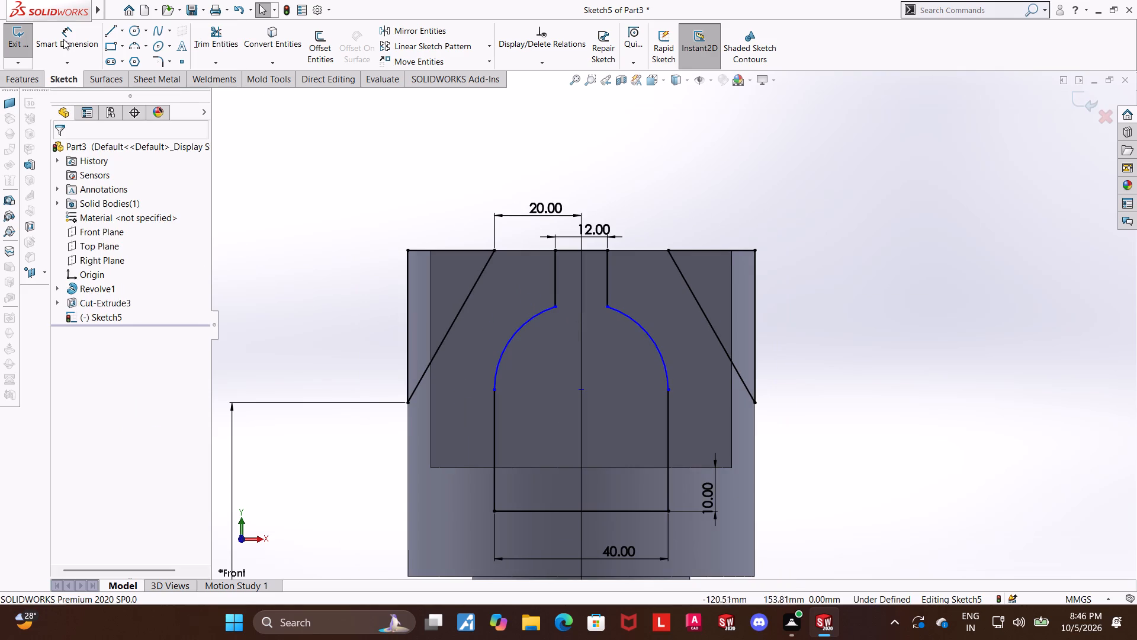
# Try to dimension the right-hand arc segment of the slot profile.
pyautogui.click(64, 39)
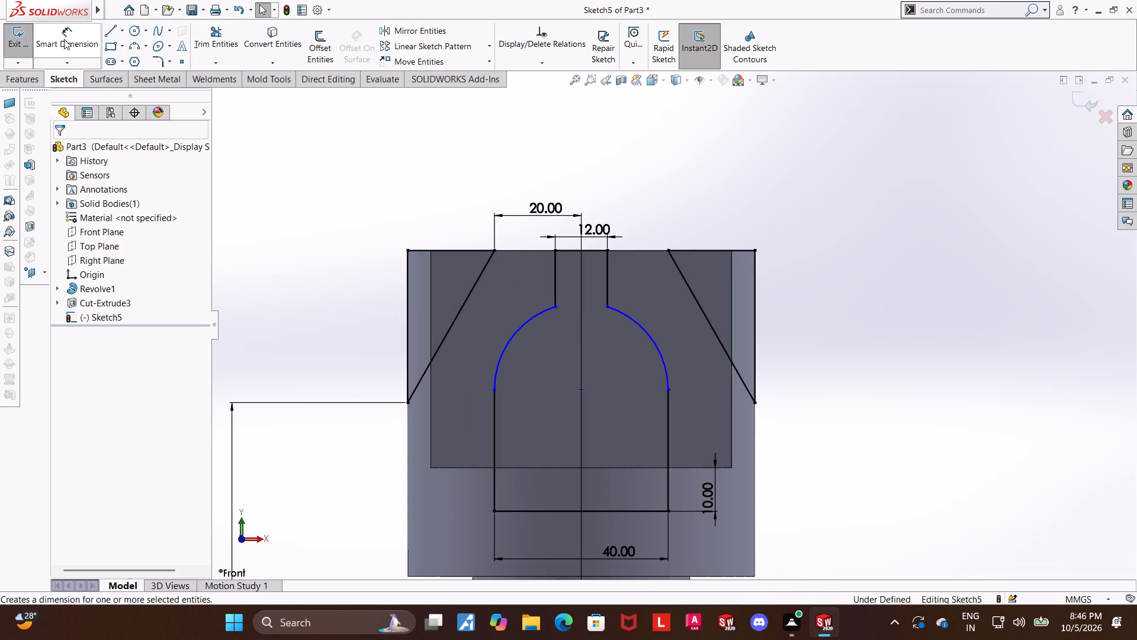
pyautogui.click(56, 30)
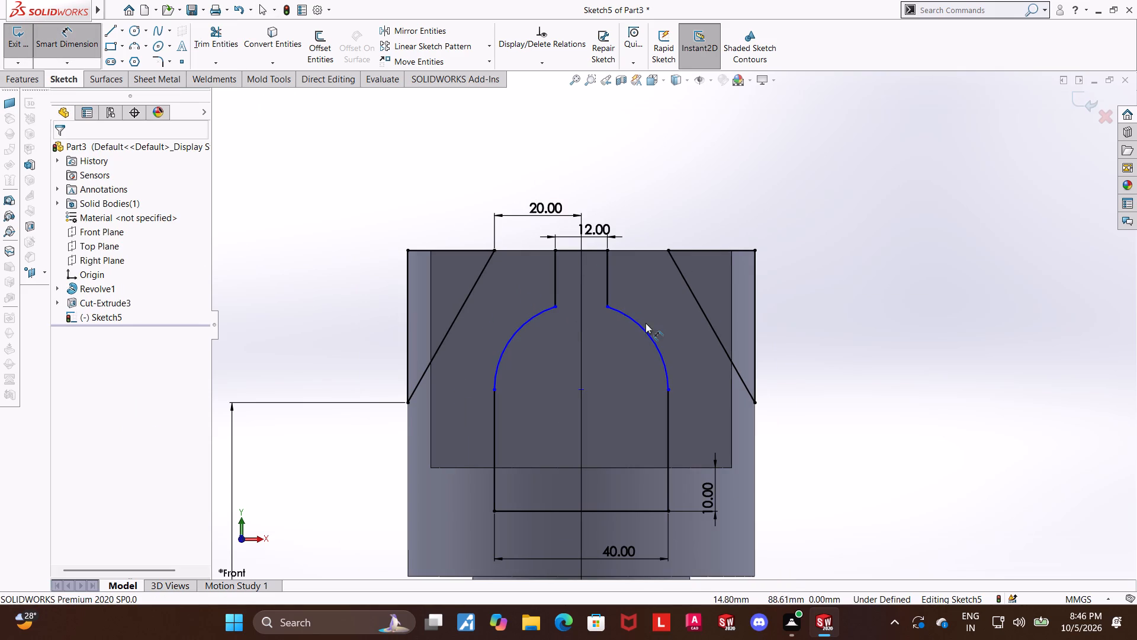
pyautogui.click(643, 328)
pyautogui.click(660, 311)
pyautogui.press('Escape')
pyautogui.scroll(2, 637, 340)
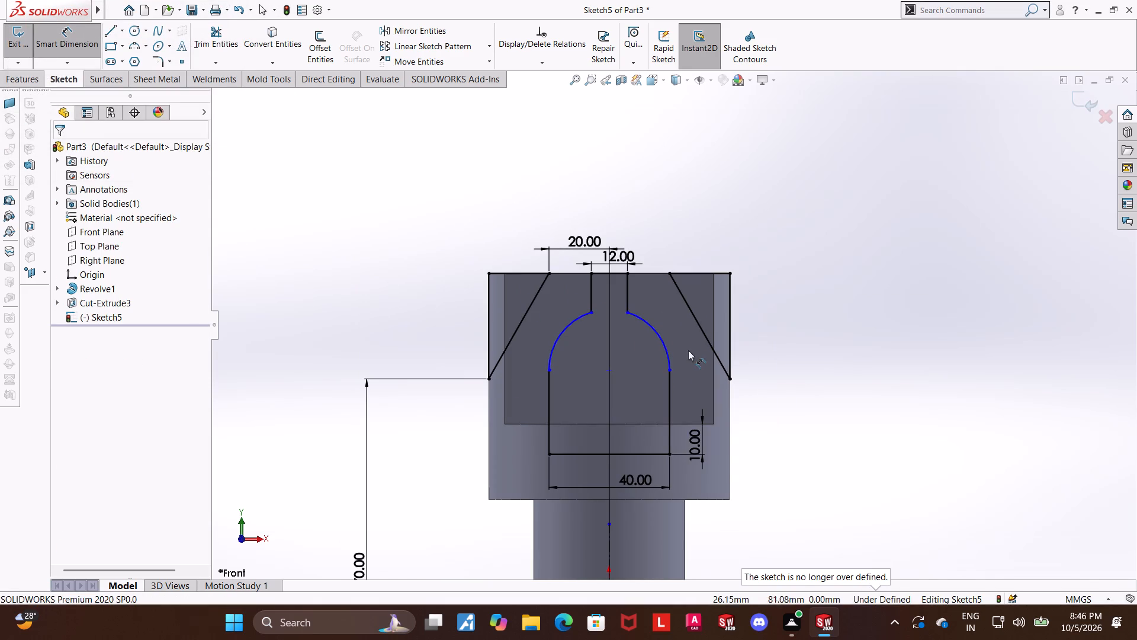
# Dimension the slot arc's centre at 18 mm above the lower edge of the arm's flat face, and finish the sketch.
pyautogui.click(644, 425)
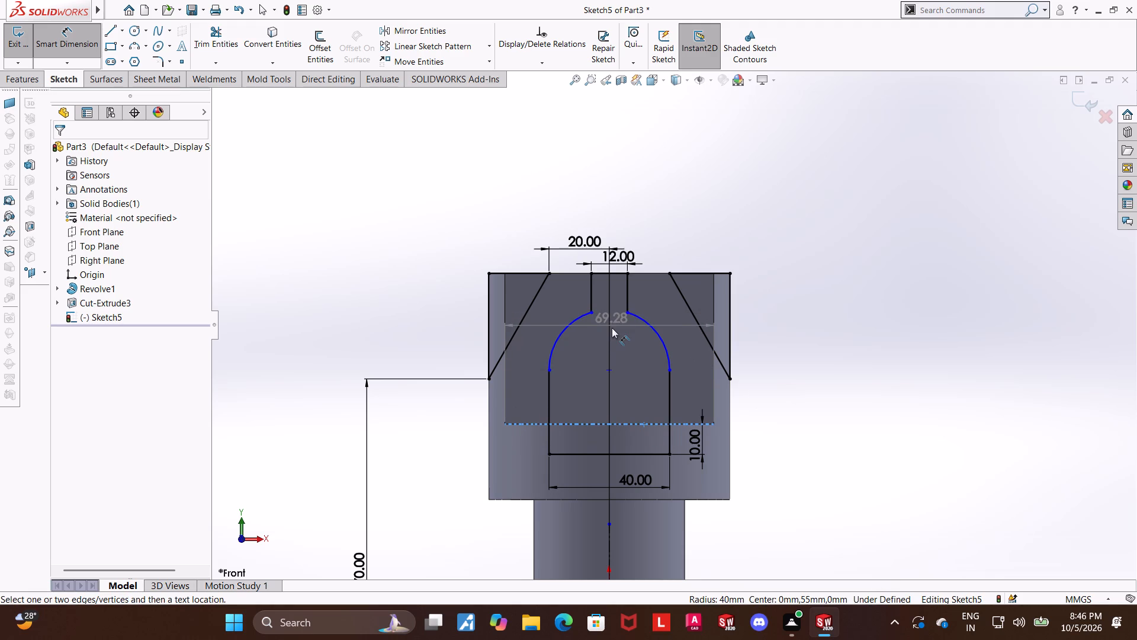
pyautogui.press('Escape')
pyautogui.click(621, 424)
pyautogui.click(609, 369)
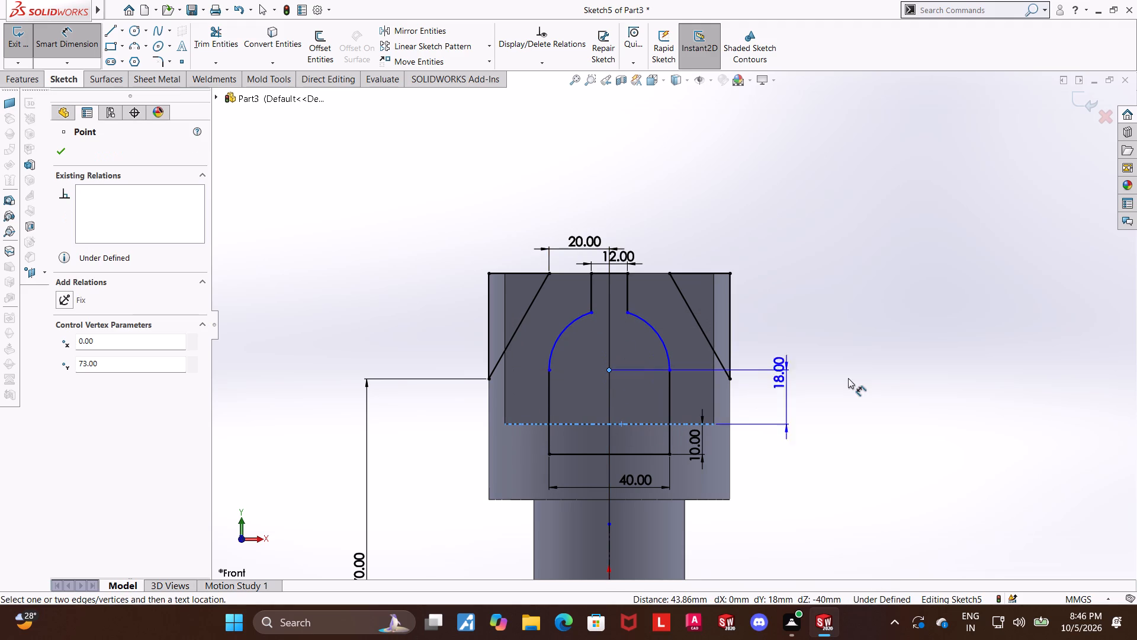
pyautogui.click(855, 392)
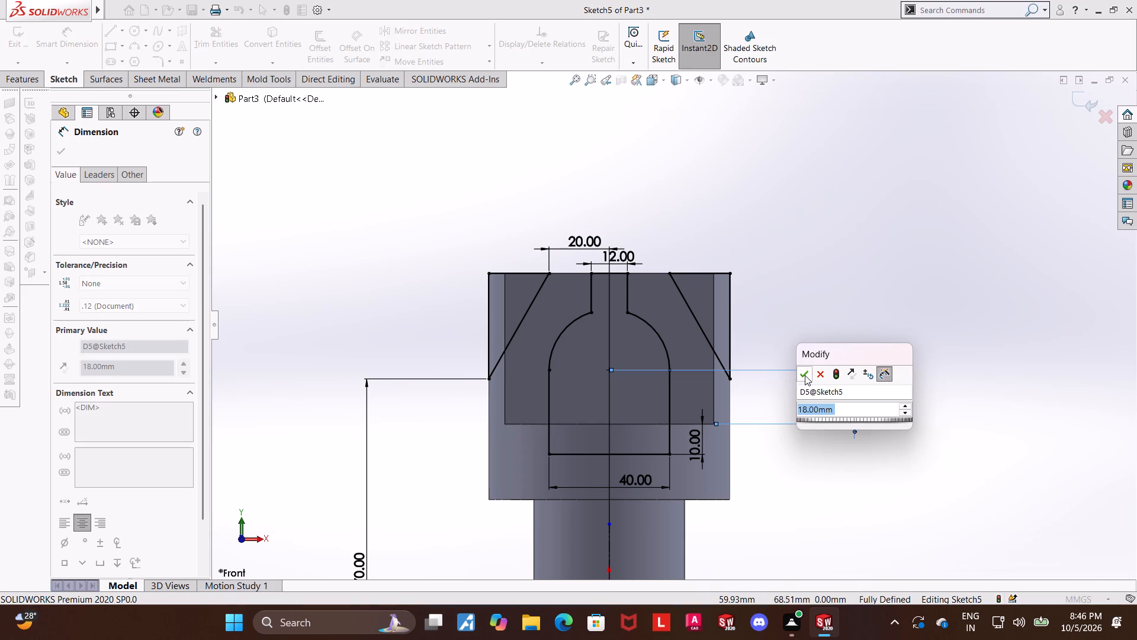
pyautogui.click(805, 375)
pyautogui.click(1039, 396)
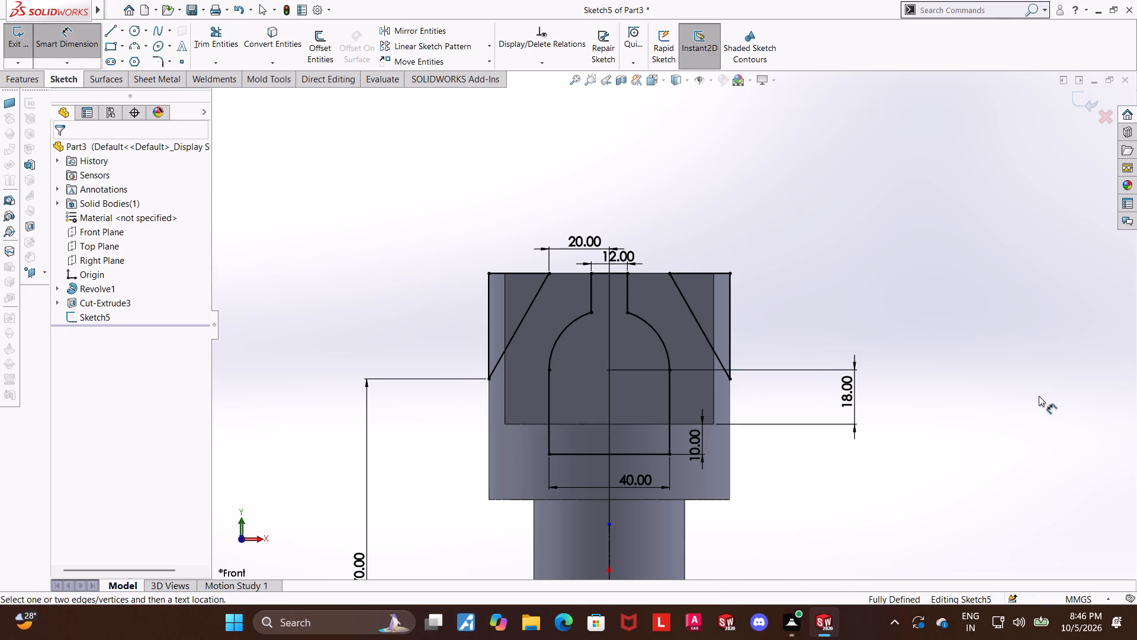
pyautogui.click(1020, 372)
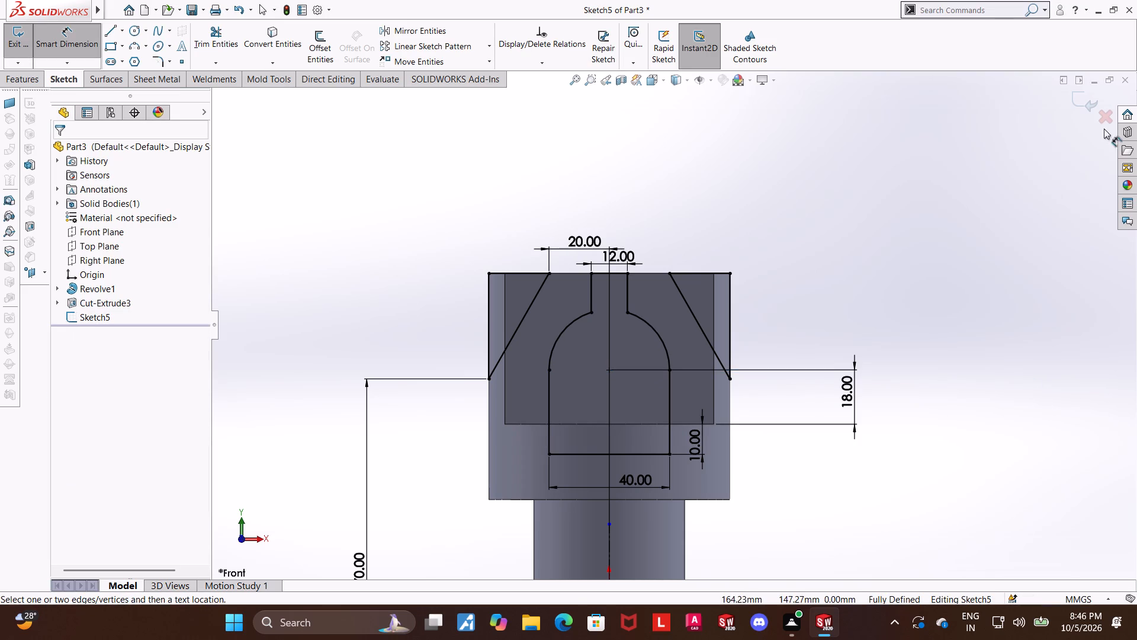
pyautogui.click(1083, 103)
# Extrude-cut the chamfer triangles and arc-topped slot profile Through All - Both.
pyautogui.scroll(2, 855, 292)
pyautogui.moveTo(850, 303); pyautogui.dragTo(875, 308, button='middle')
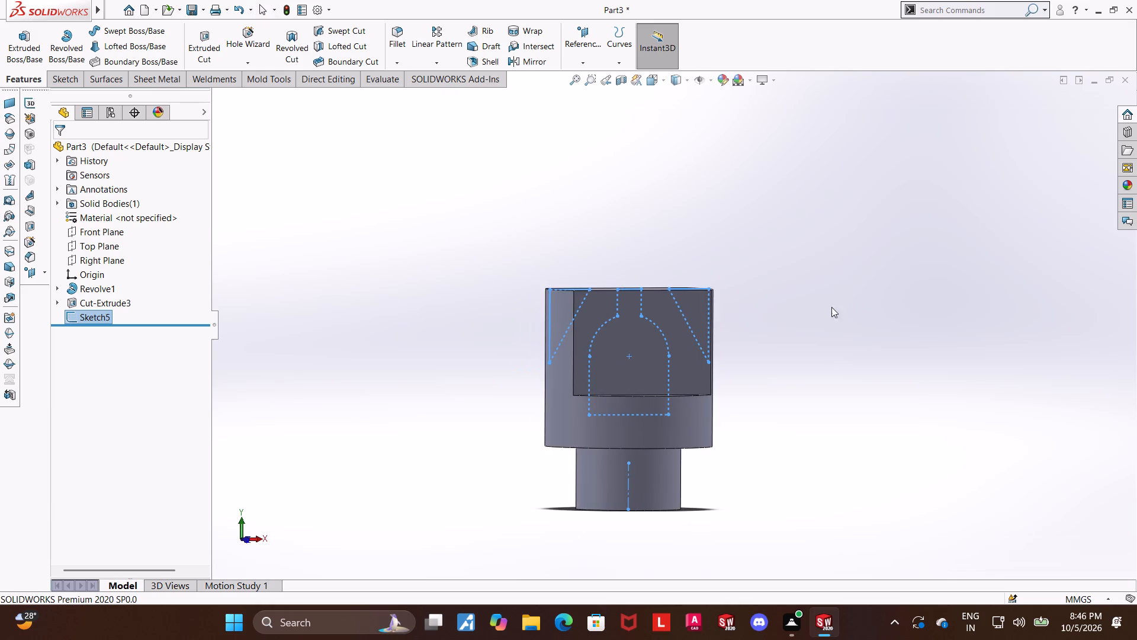
pyautogui.click(196, 39)
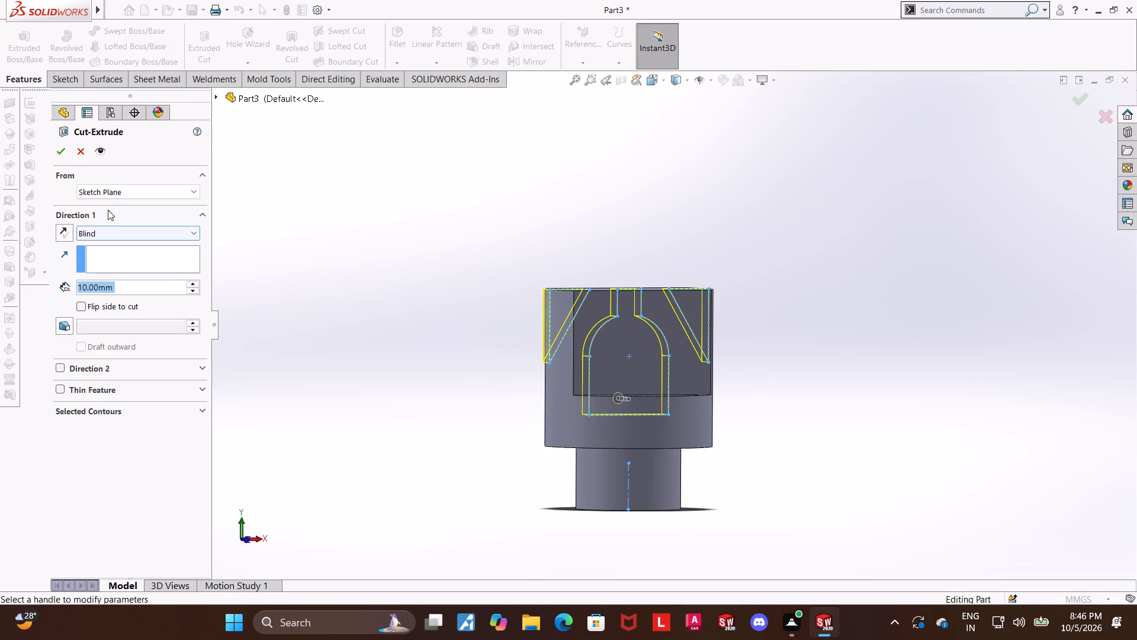
pyautogui.click(108, 236)
pyautogui.click(119, 267)
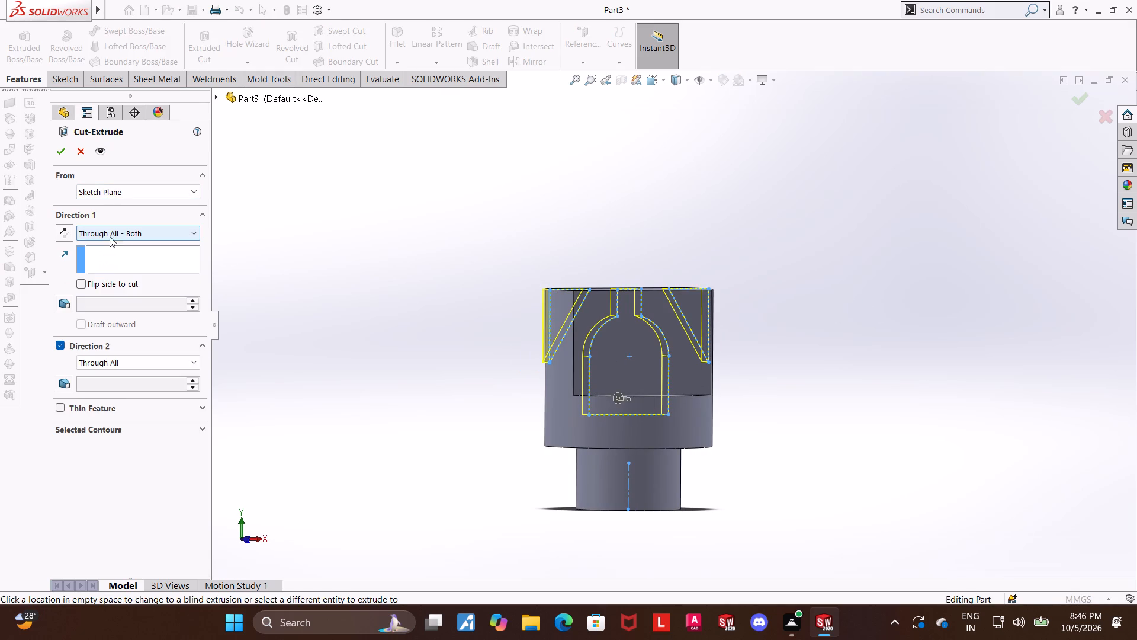
pyautogui.click(61, 156)
pyautogui.click(598, 356)
pyautogui.click(523, 356)
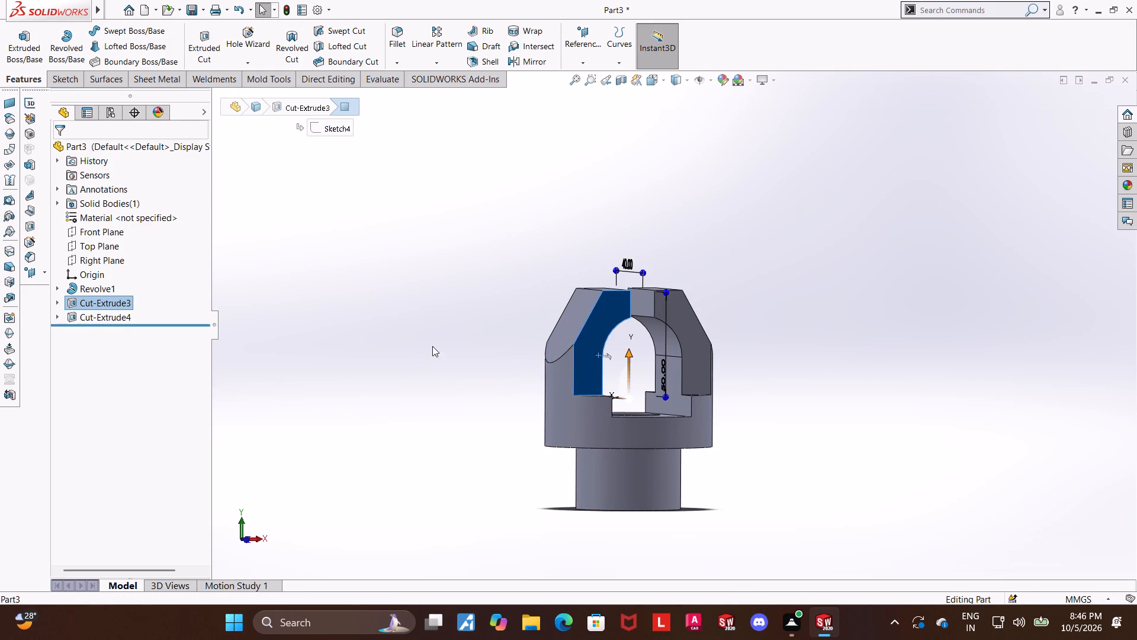
# Examine the sketch behind the earlier extruded cut, Cut-Extrude3, against the part from several sides.
pyautogui.moveTo(436, 348); pyautogui.dragTo(452, 419, button='middle')
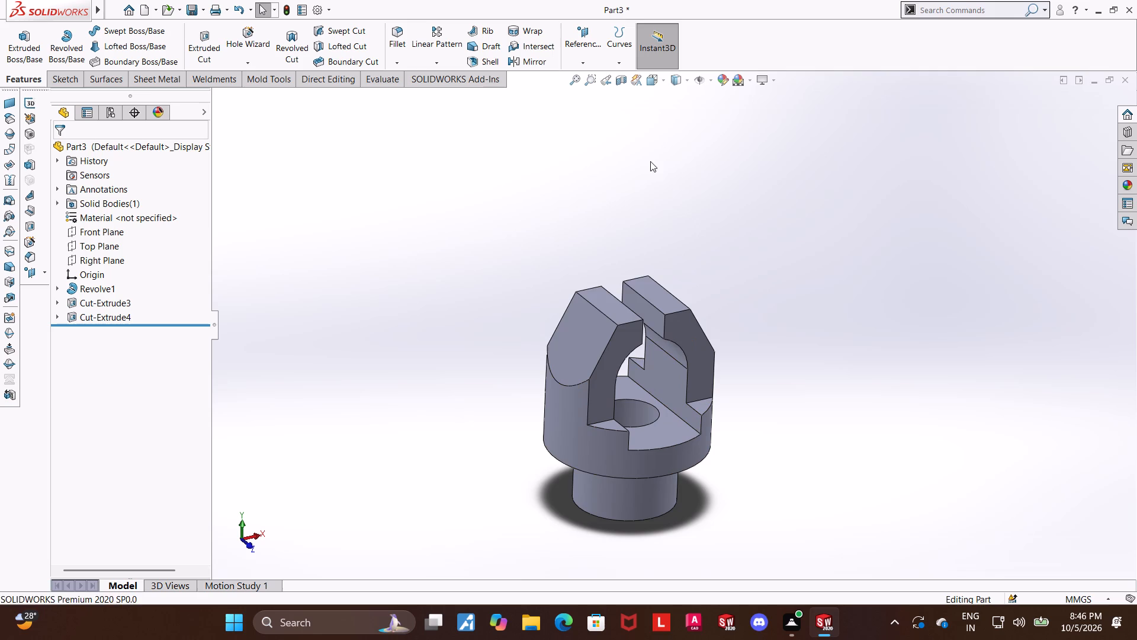
pyautogui.click(656, 73)
pyautogui.click(509, 370)
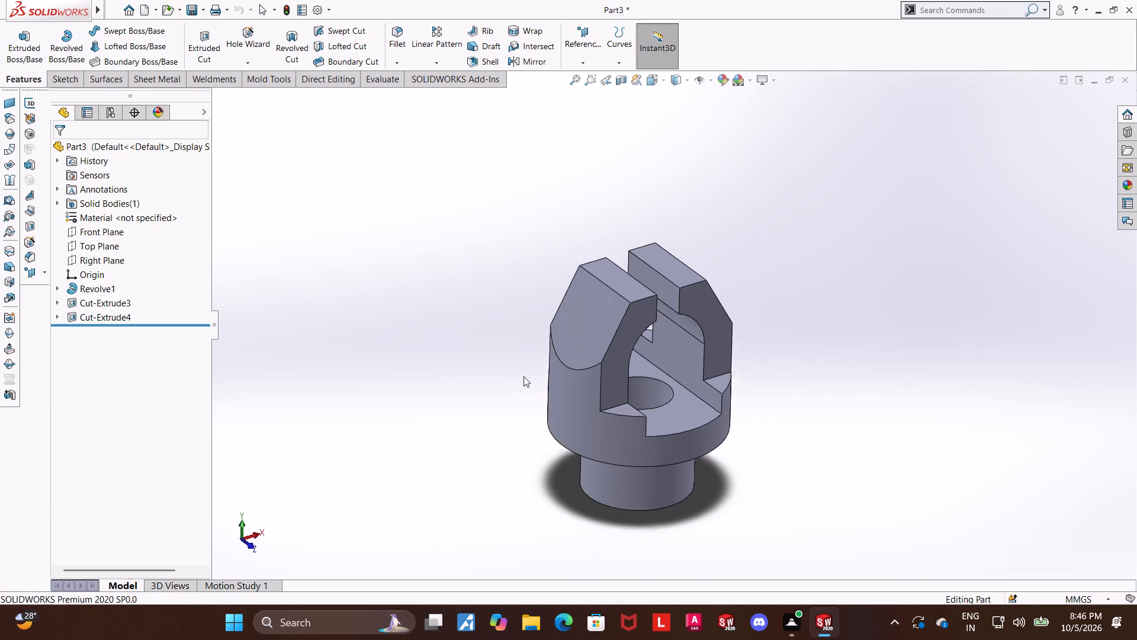
pyautogui.scroll(-1, 803, 324)
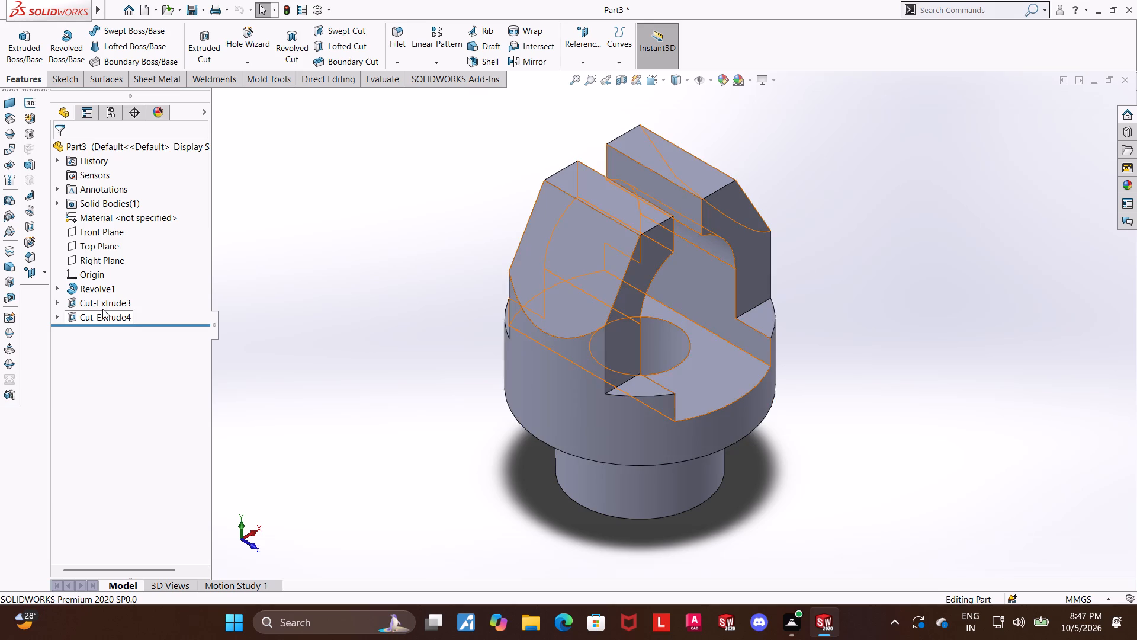
pyautogui.click(54, 301)
pyautogui.click(60, 299)
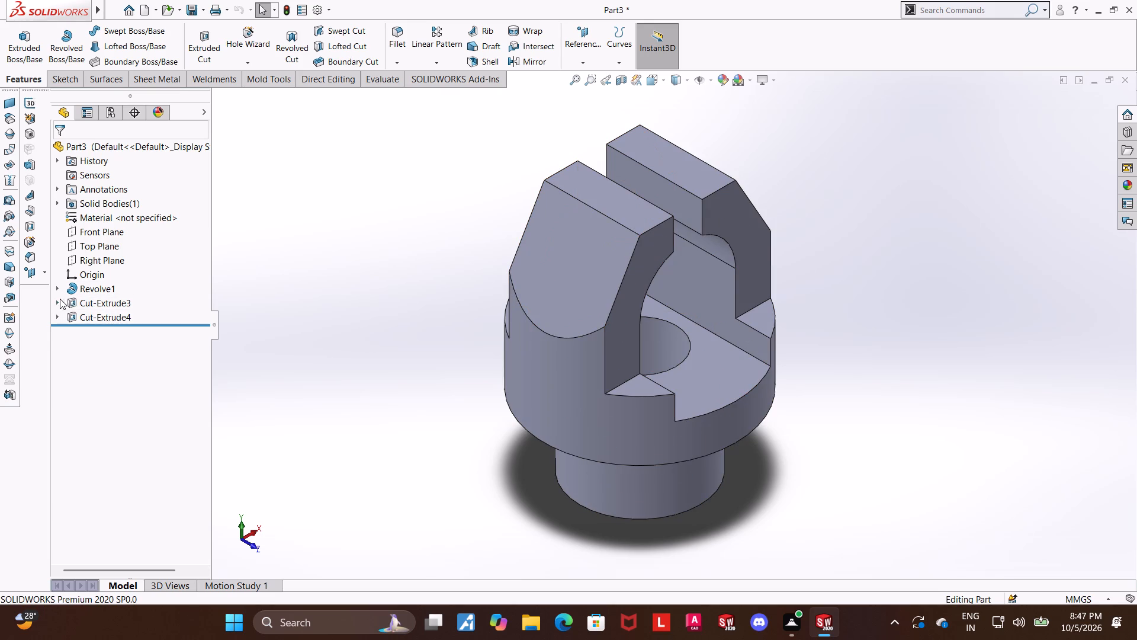
pyautogui.click(88, 322)
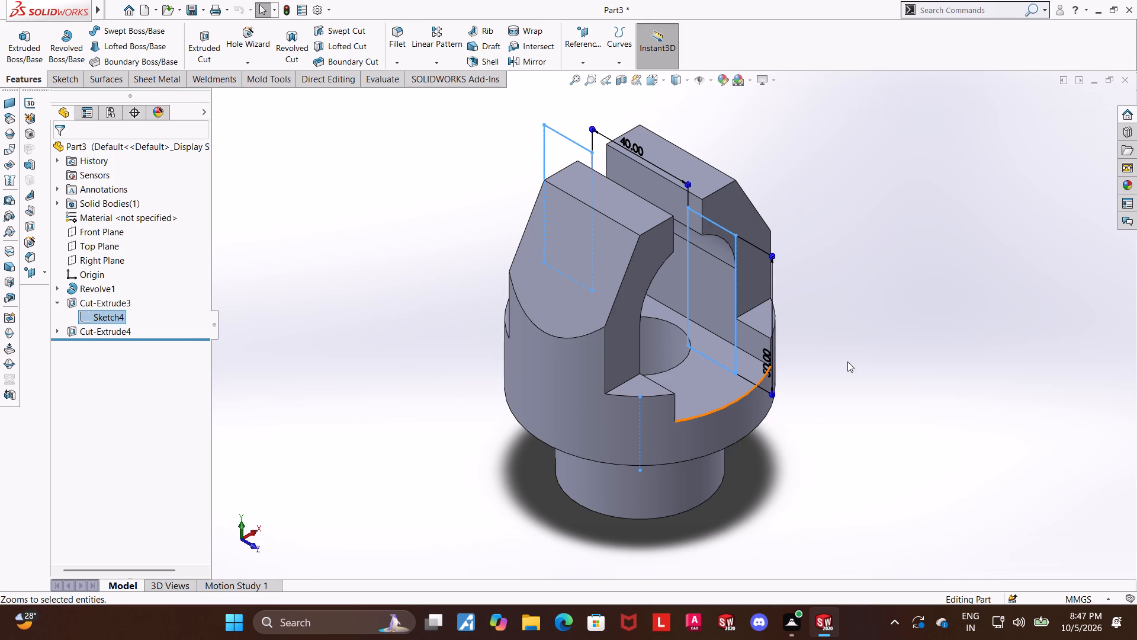
pyautogui.moveTo(913, 347); pyautogui.dragTo(873, 235, button='middle')
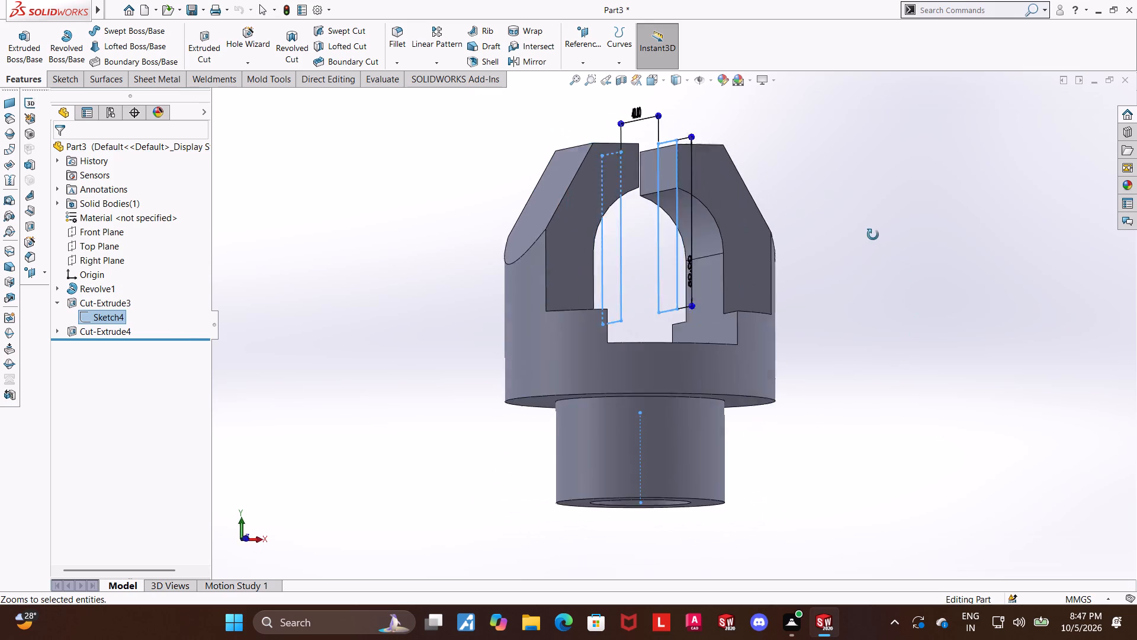
pyautogui.moveTo(873, 235); pyautogui.dragTo(875, 252, button='middle')
pyautogui.moveTo(873, 252); pyautogui.dragTo(834, 257, button='middle')
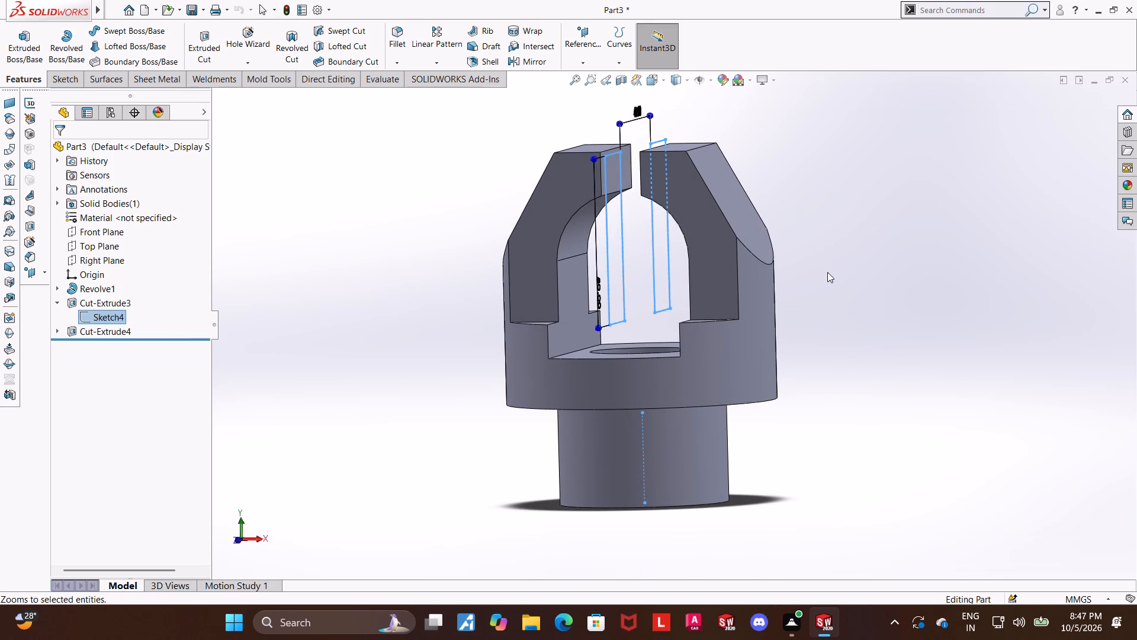
pyautogui.moveTo(819, 268); pyautogui.dragTo(778, 274, button='middle')
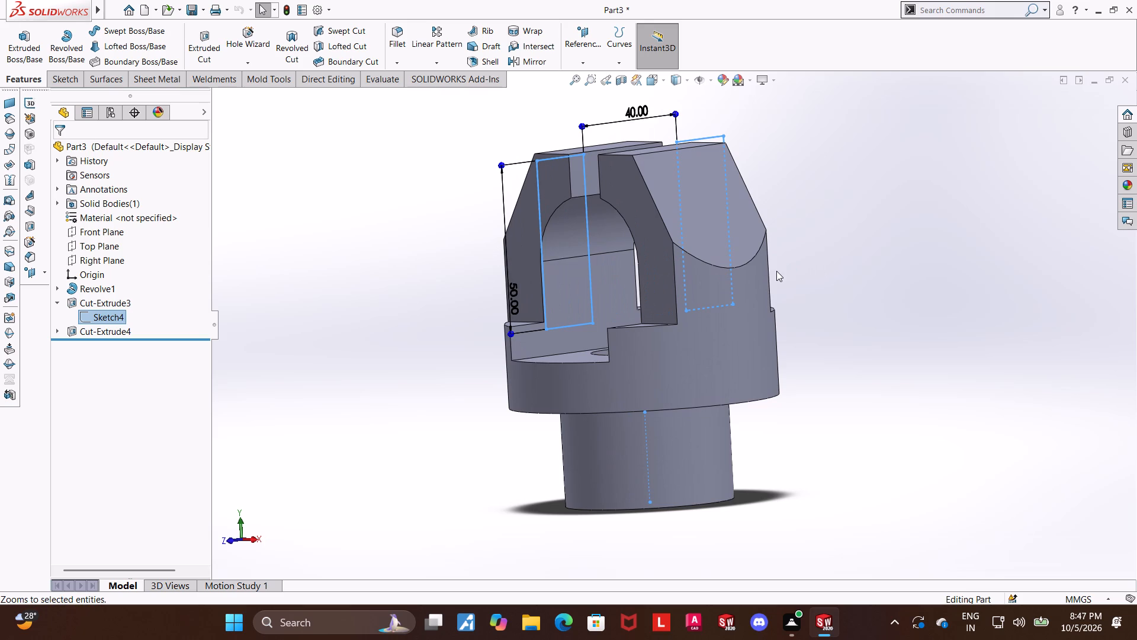
pyautogui.moveTo(833, 257); pyautogui.dragTo(784, 277, button='middle')
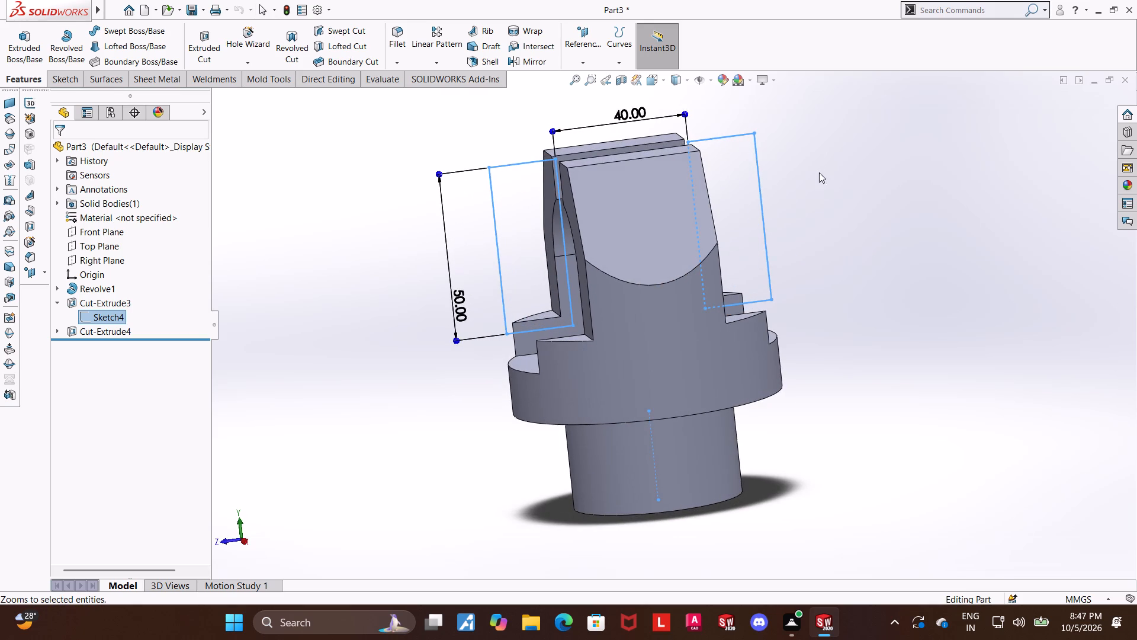
pyautogui.scroll(-1, 816, 159)
pyautogui.moveTo(812, 165); pyautogui.dragTo(810, 194, button='middle')
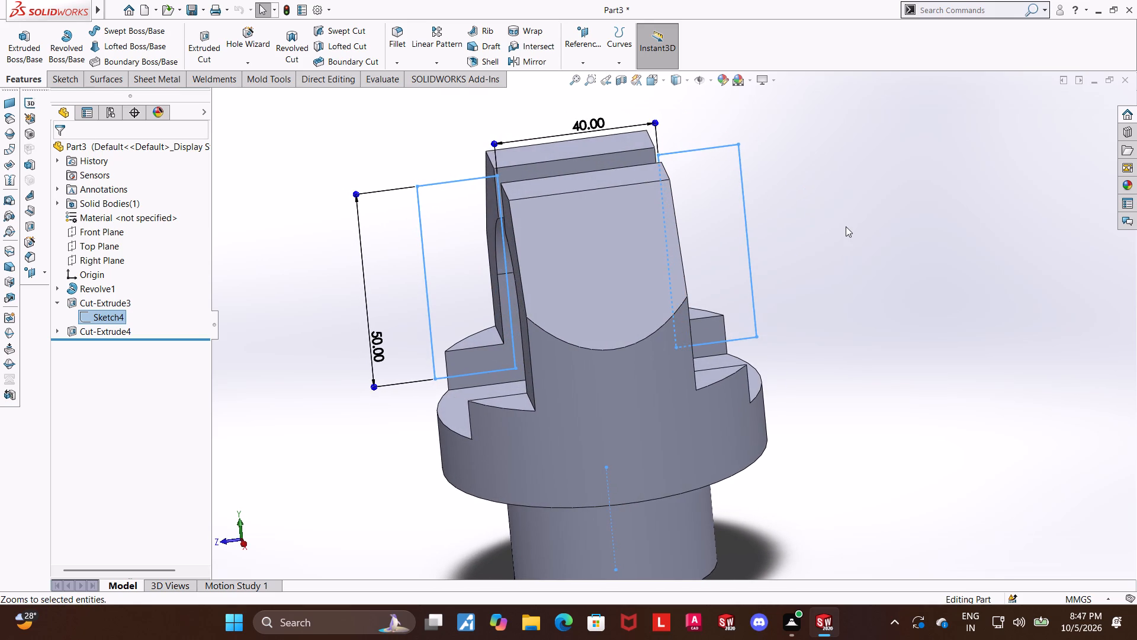
pyautogui.moveTo(845, 231); pyautogui.dragTo(934, 207, button='middle')
pyautogui.scroll(2, 1072, 321)
pyautogui.click(994, 393)
# Examine the chamfered arms, slot and central bore from the front and in isometric view.
pyautogui.moveTo(820, 385); pyautogui.dragTo(837, 380, button='middle')
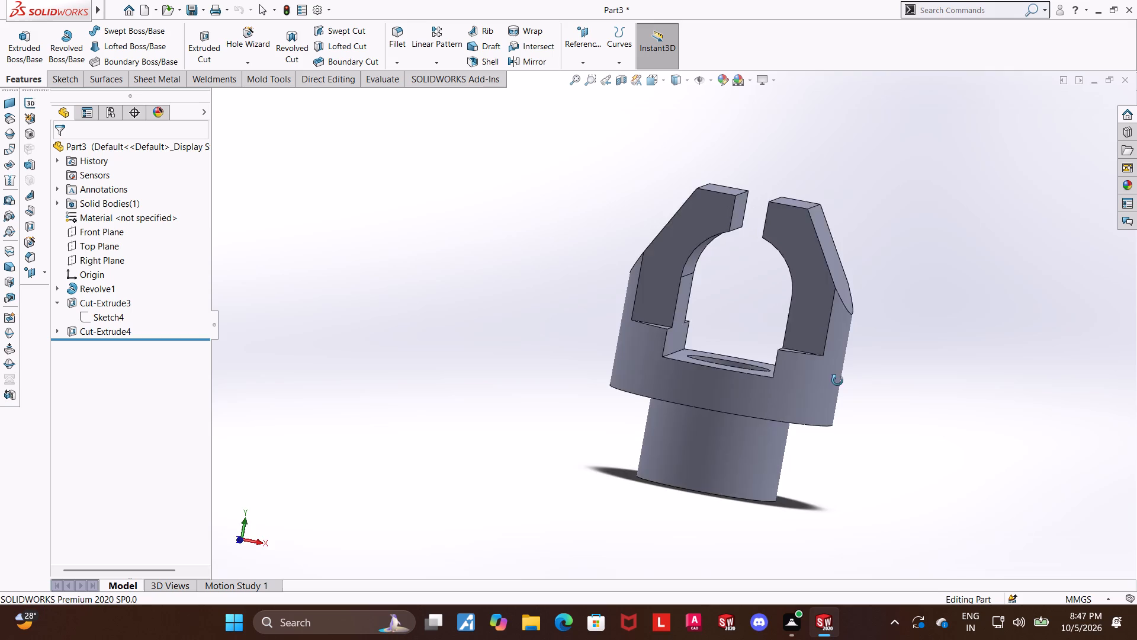
pyautogui.moveTo(837, 380); pyautogui.dragTo(892, 451, button='middle')
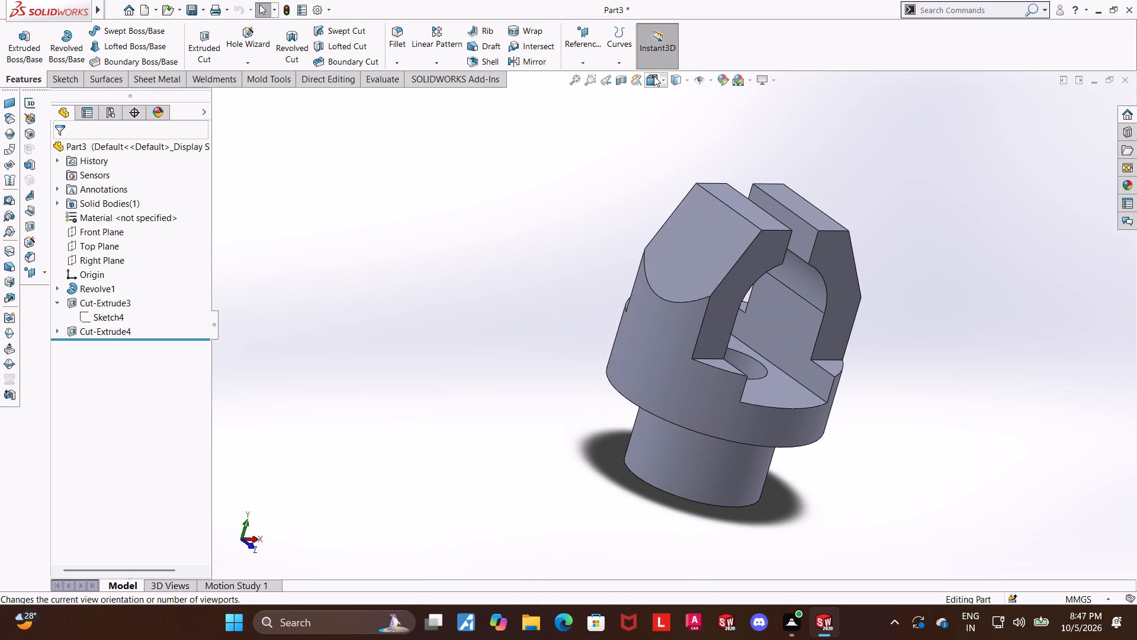
pyautogui.click(654, 76)
pyautogui.click(531, 341)
pyautogui.scroll(-2, 707, 277)
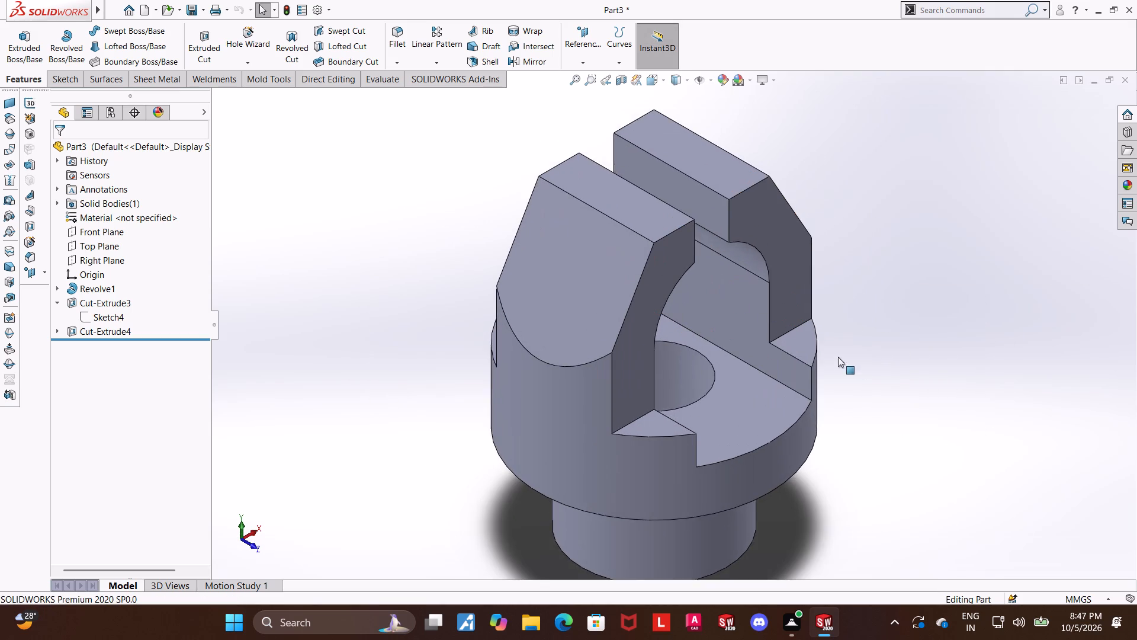
pyautogui.scroll(2, 849, 376)
pyautogui.scroll(-2, 689, 338)
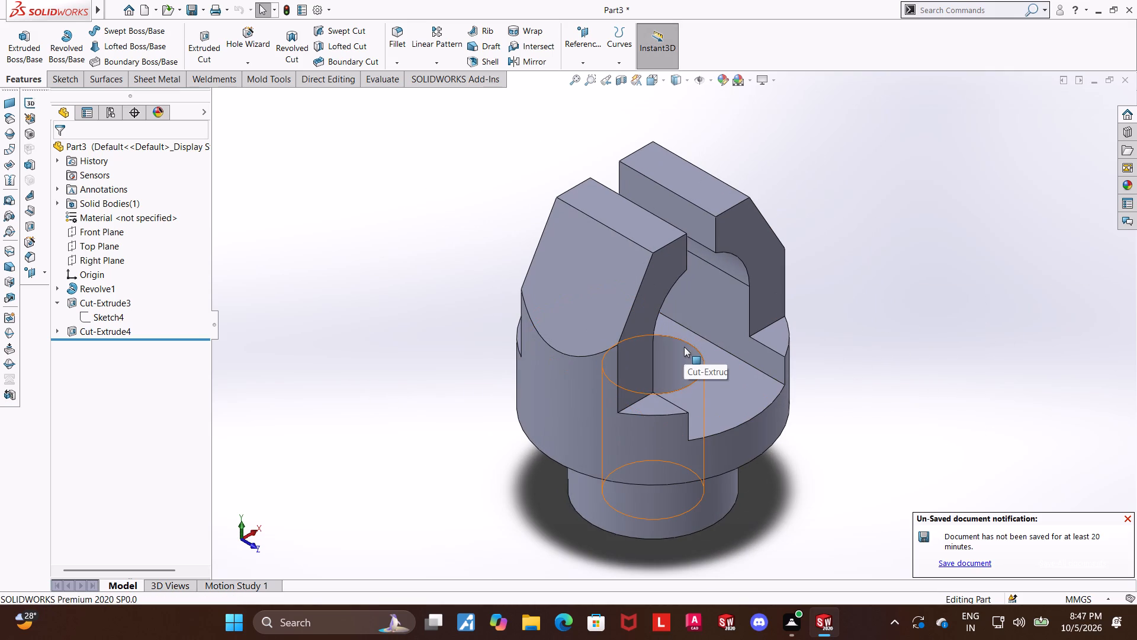
pyautogui.scroll(1, 684, 347)
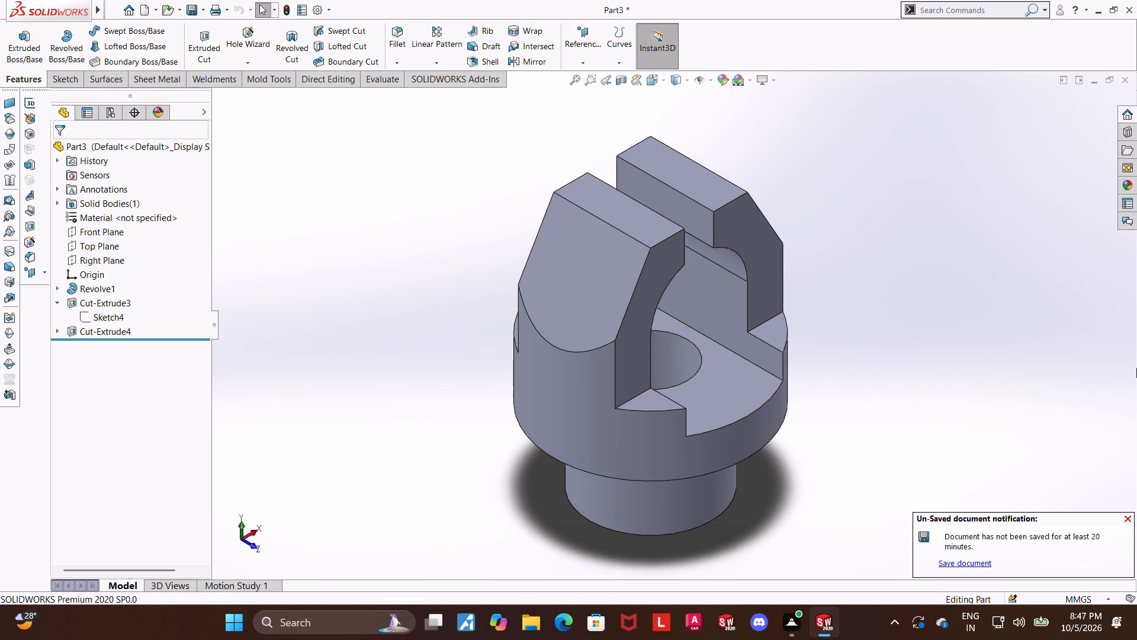
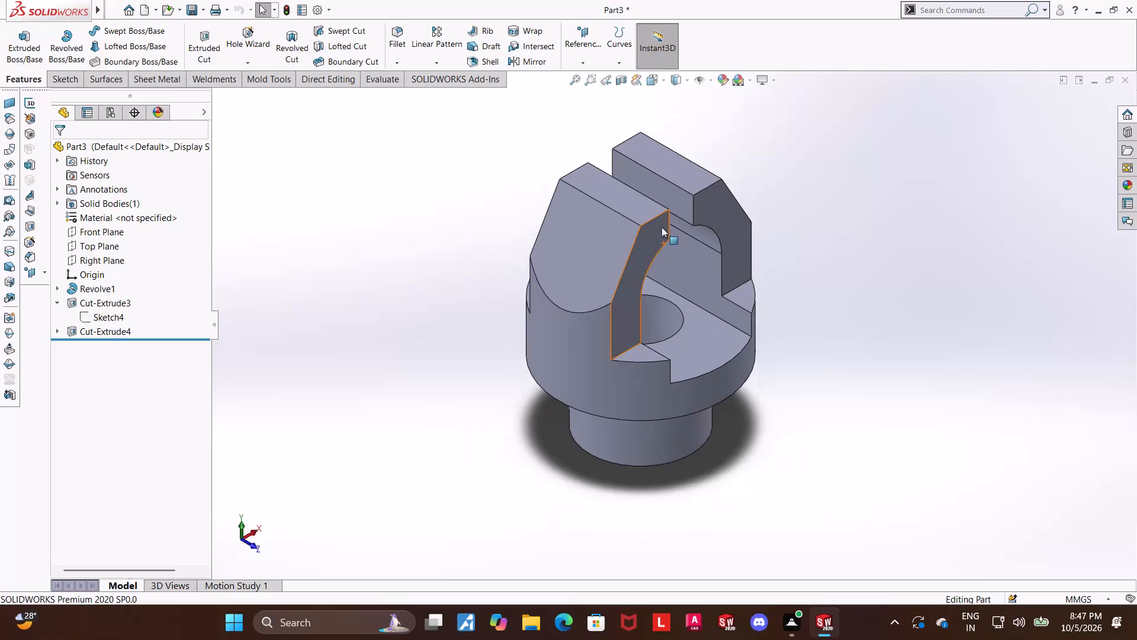
# Save the finished part in the Downloads folder as a SOLIDWORKS part named "forked guide mount".
pyautogui.scroll(-1, 661, 227)
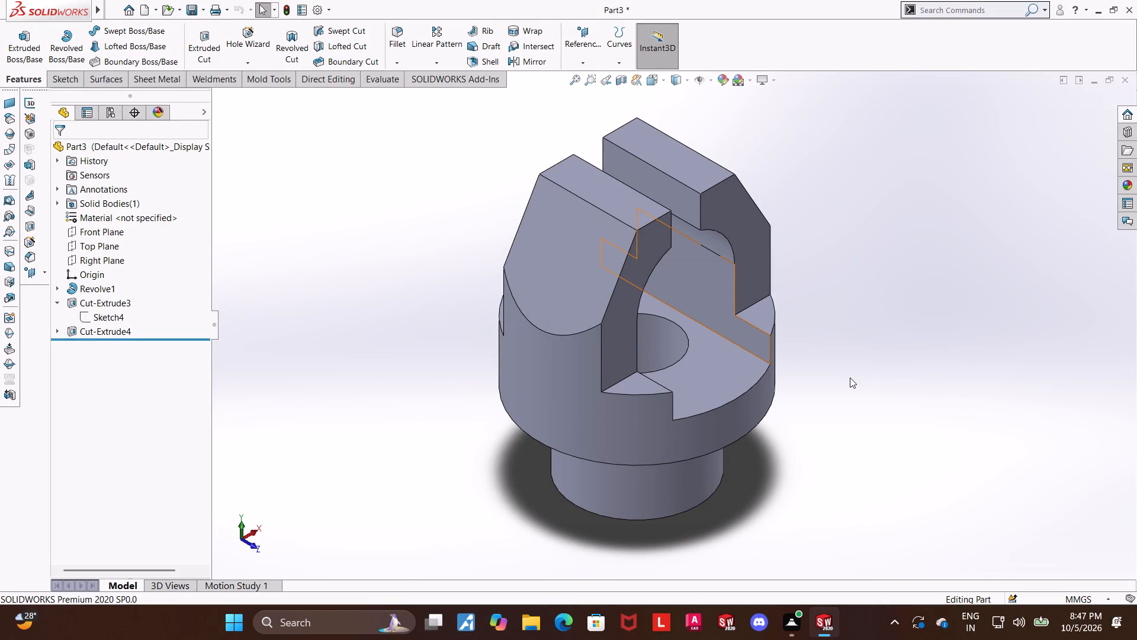
pyautogui.moveTo(792, 369); pyautogui.dragTo(791, 319, button='middle')
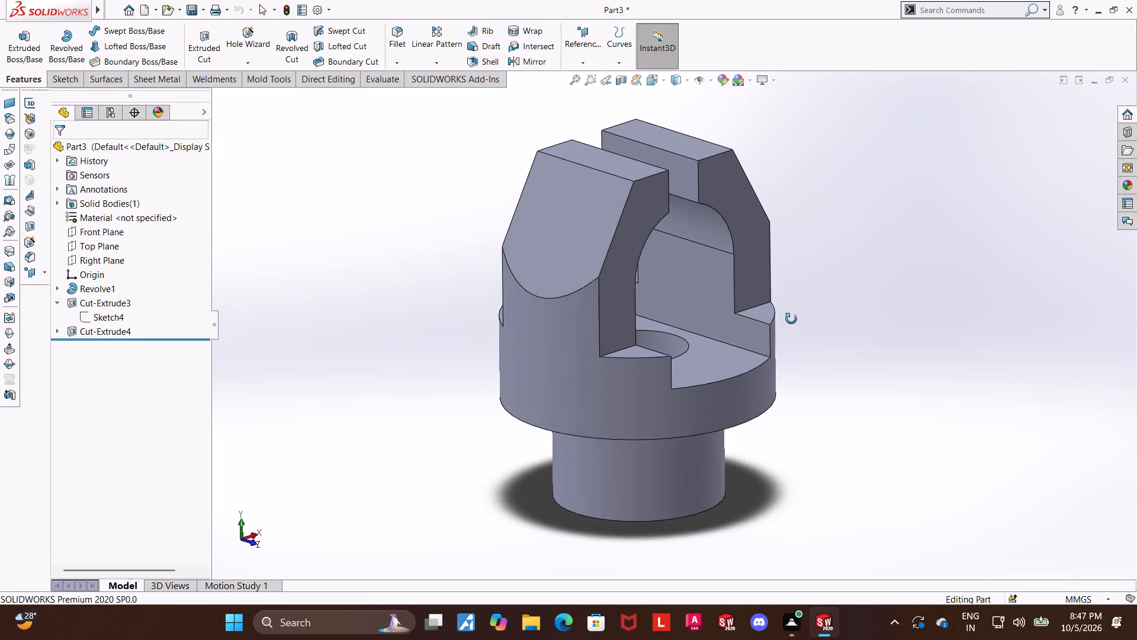
pyautogui.moveTo(791, 319); pyautogui.dragTo(776, 343, button='middle')
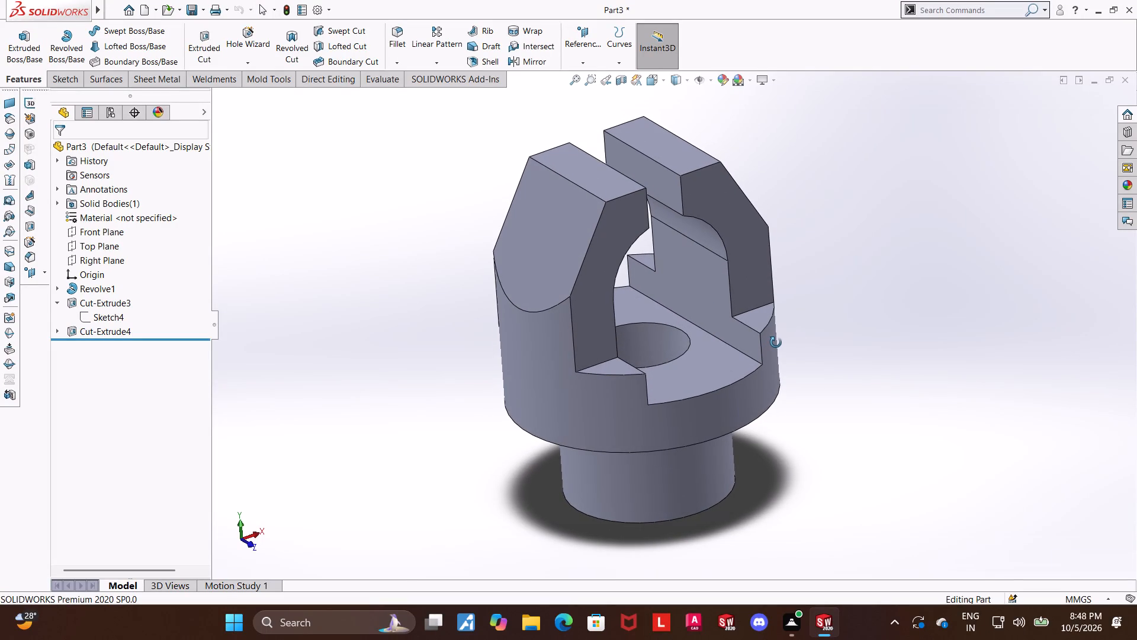
pyautogui.moveTo(776, 343); pyautogui.dragTo(781, 354, button='middle')
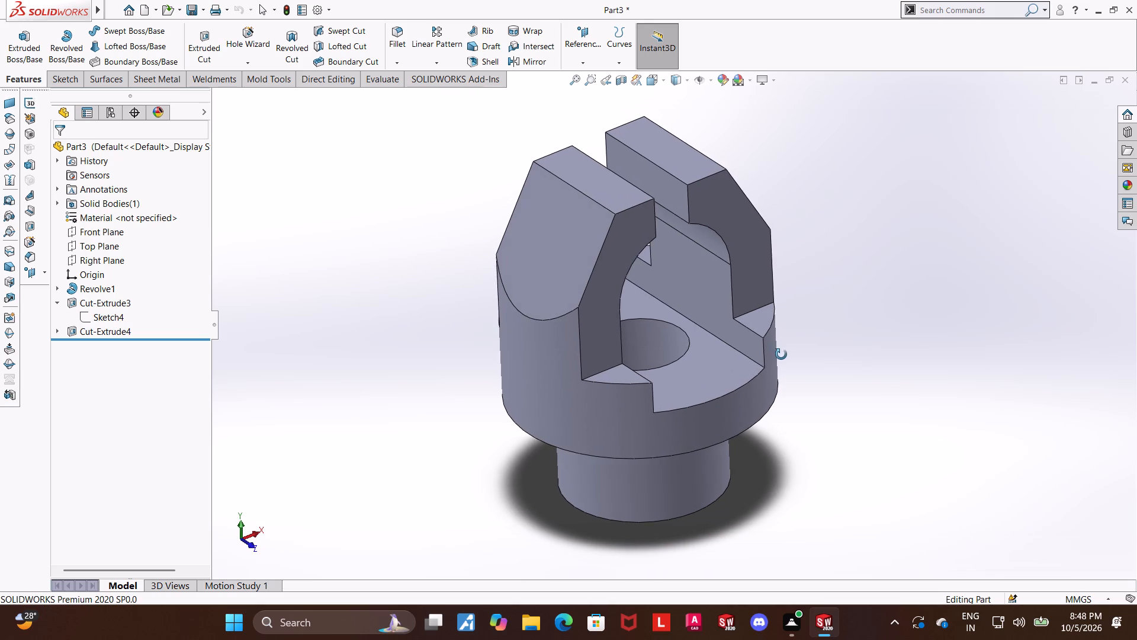
pyautogui.moveTo(781, 354); pyautogui.dragTo(779, 345, button='middle')
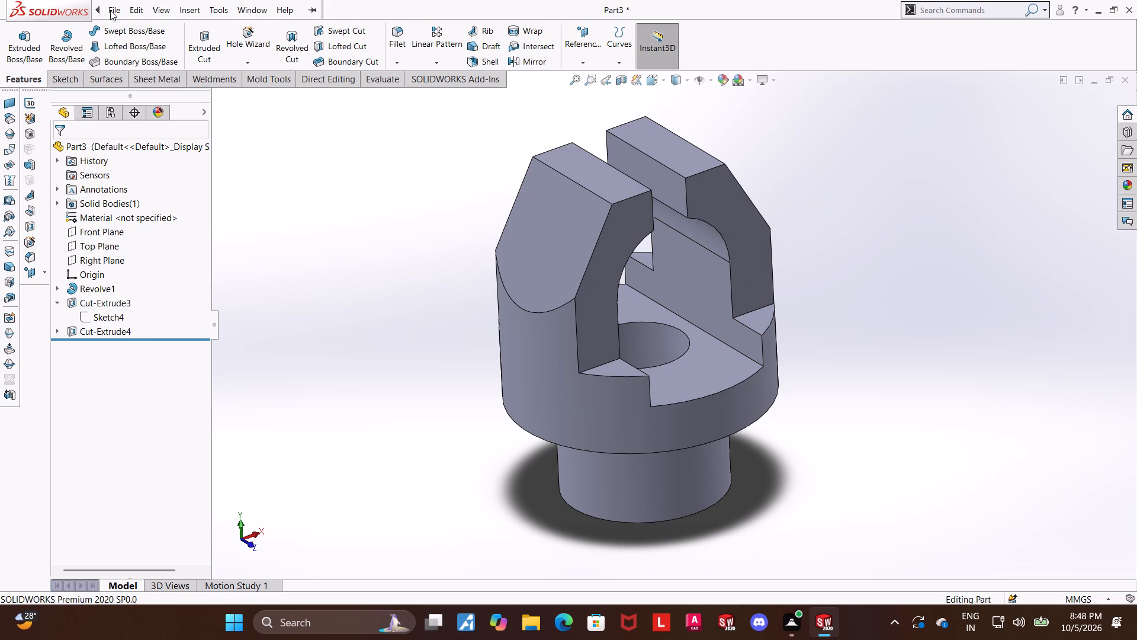
pyautogui.click(121, 167)
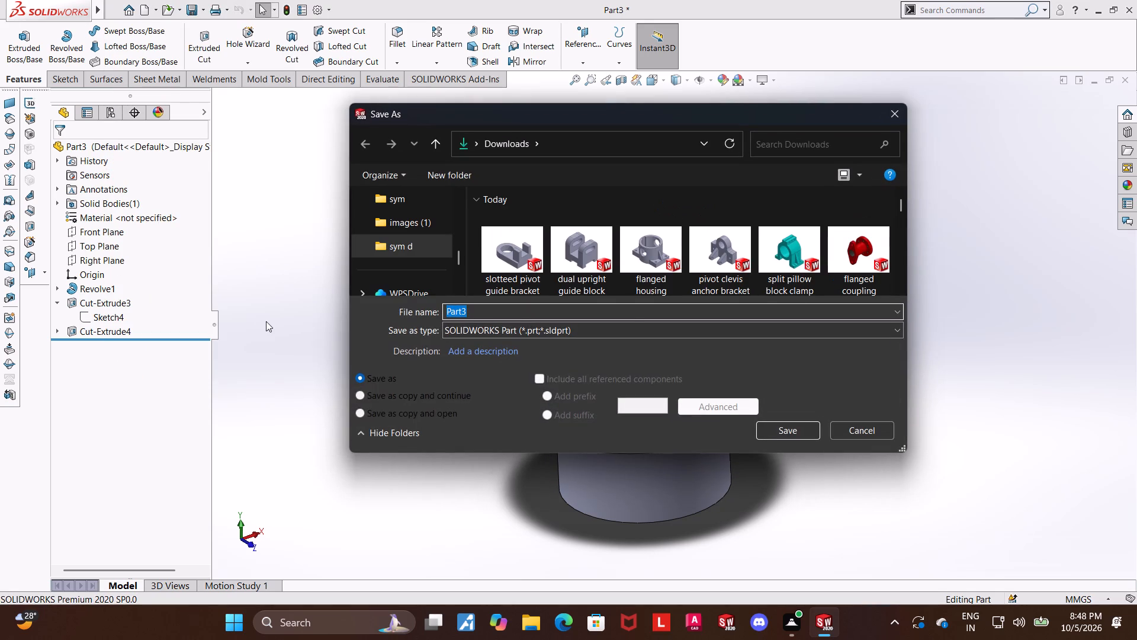
pyautogui.write('forked')
pyautogui.press('space')
pyautogui.press('g')
pyautogui.write('uide mount')
pyautogui.press('space')
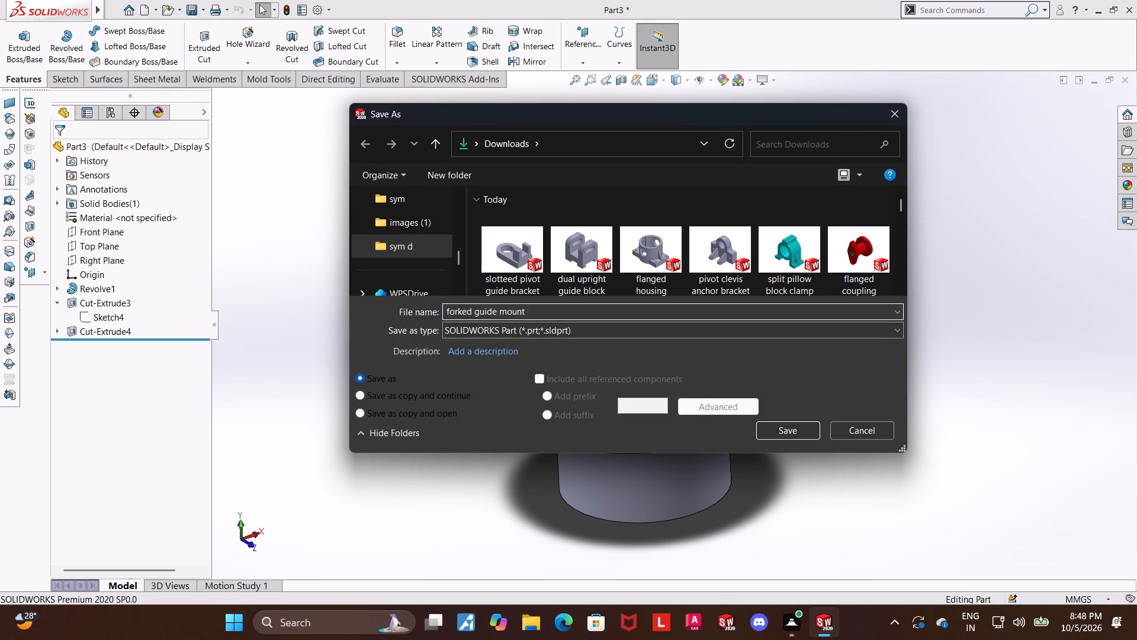
pyautogui.click(808, 428)
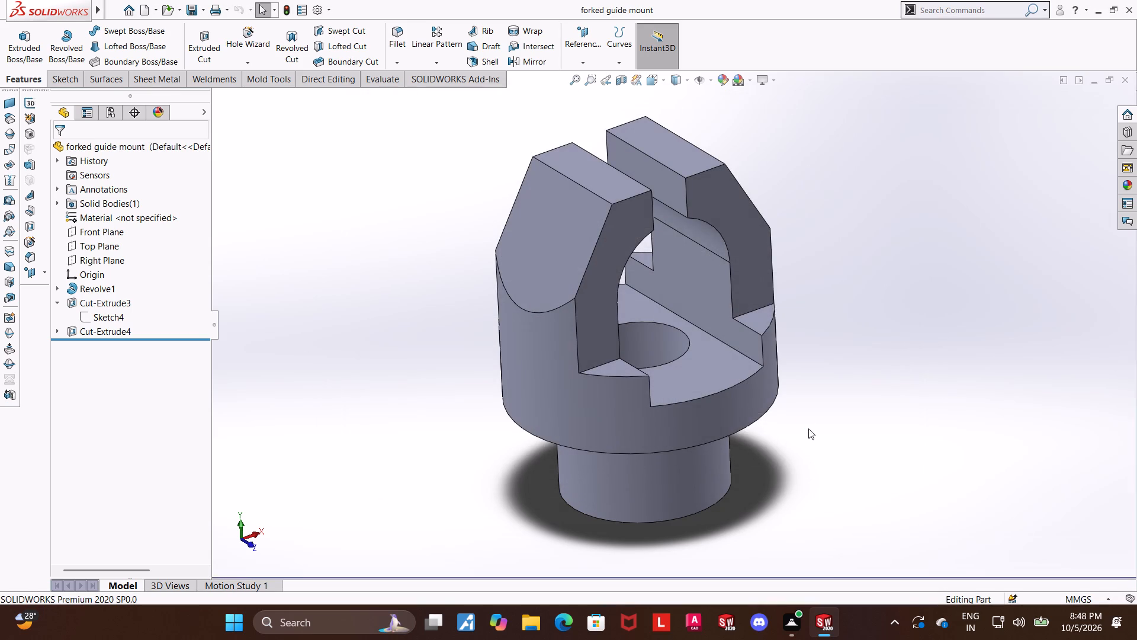
# Save a PDF copy of the part in Downloads under the name "forked guide mount".
pyautogui.click(137, 161)
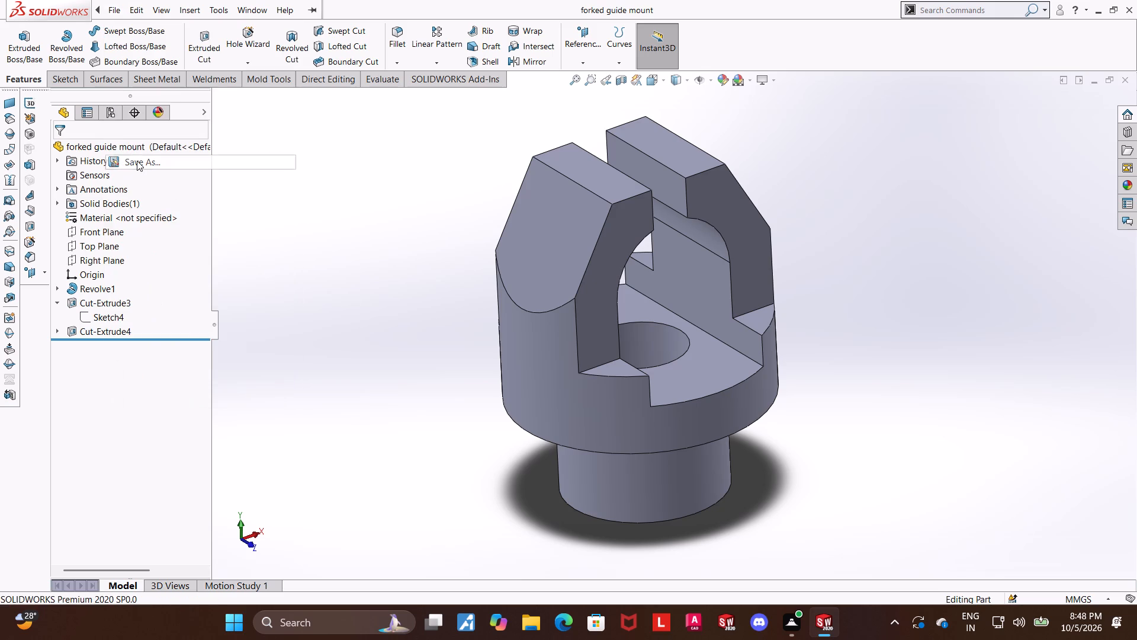
pyautogui.click(532, 332)
pyautogui.click(568, 92)
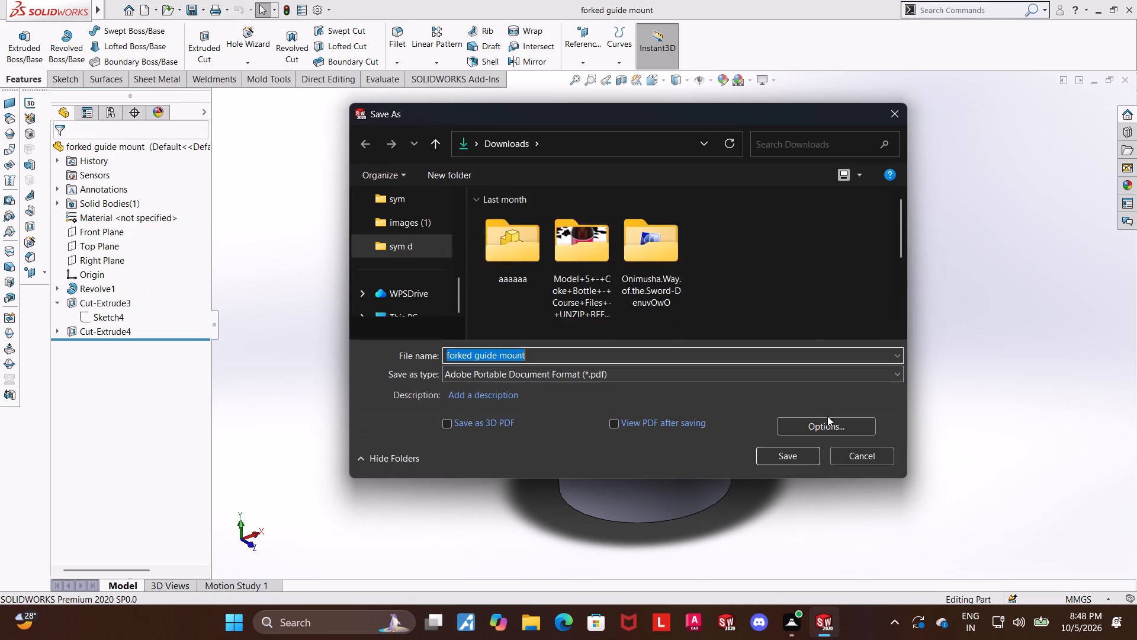
pyautogui.click(760, 457)
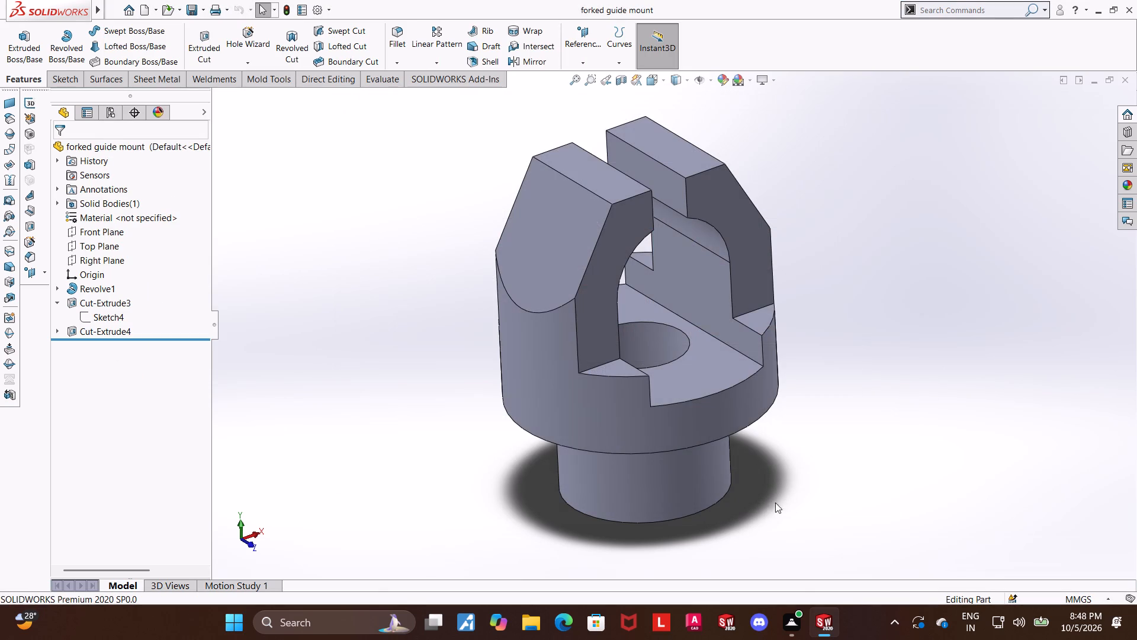